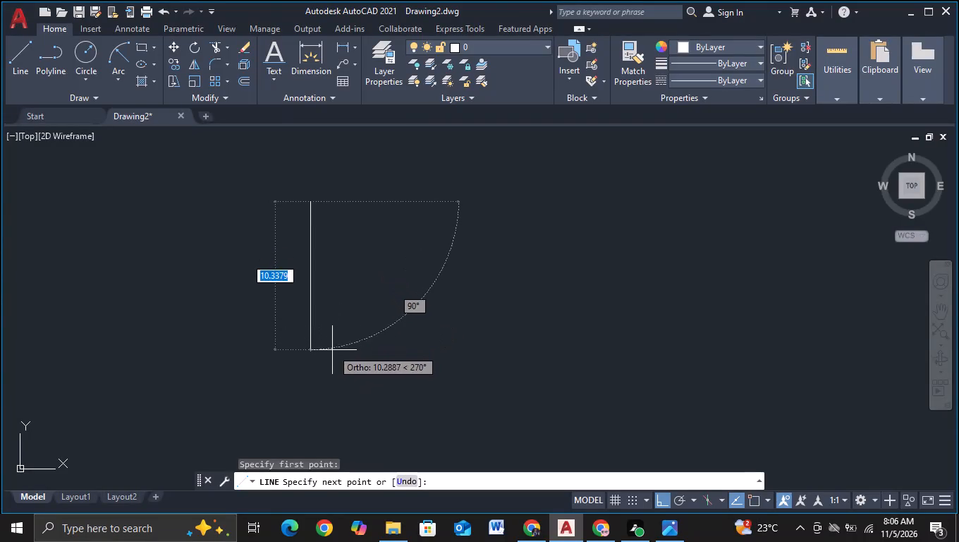
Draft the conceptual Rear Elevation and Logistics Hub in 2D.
Finish the first vertical line straight down at a length of about 10.3 units.
click(331, 351)
key(Escape)
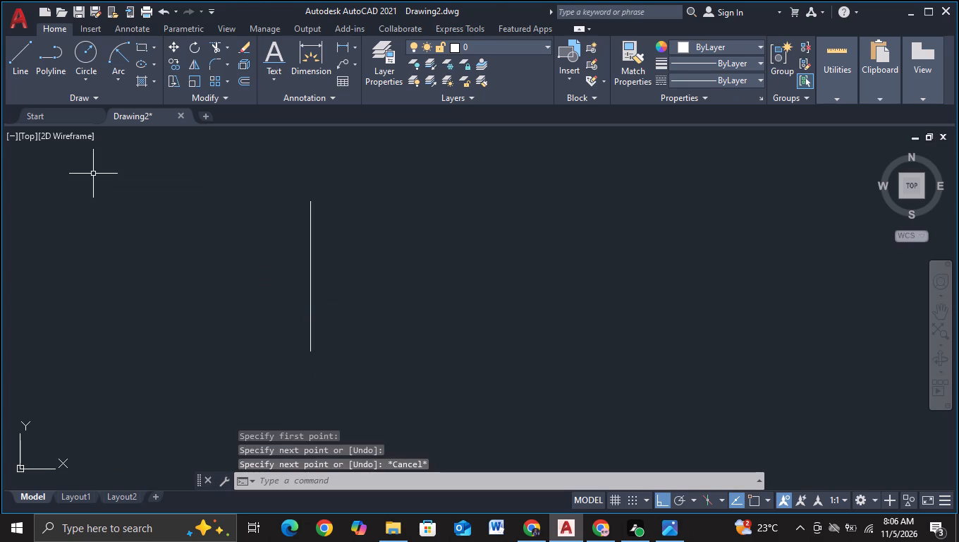
With object snap on, draw a line from the vertical's top end about 7.79 units right and about 3.84 units down.
click(21, 60)
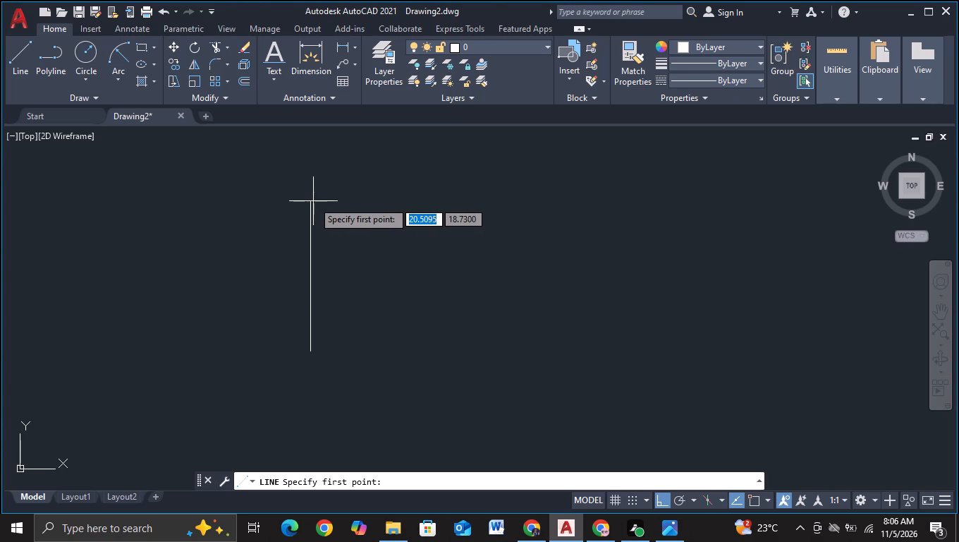
key(F3)
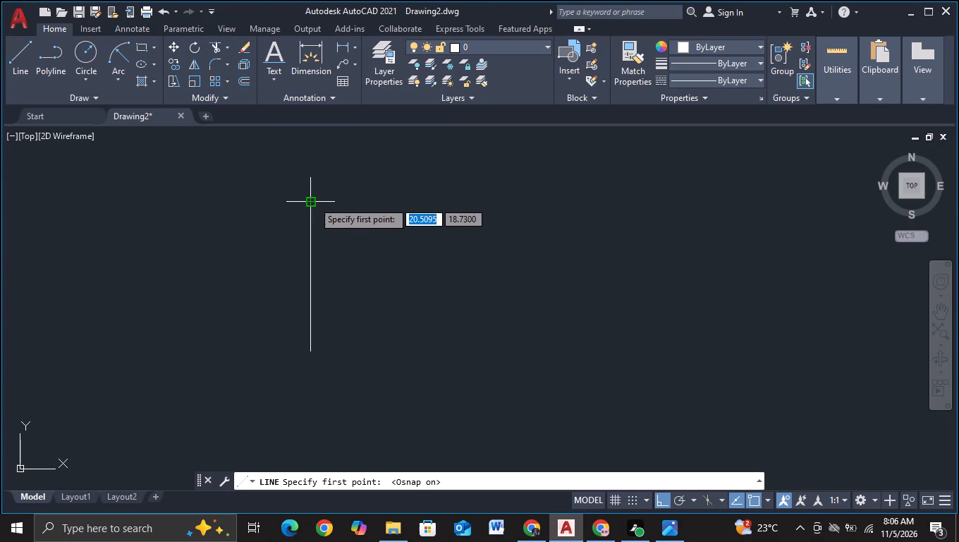
click(313, 201)
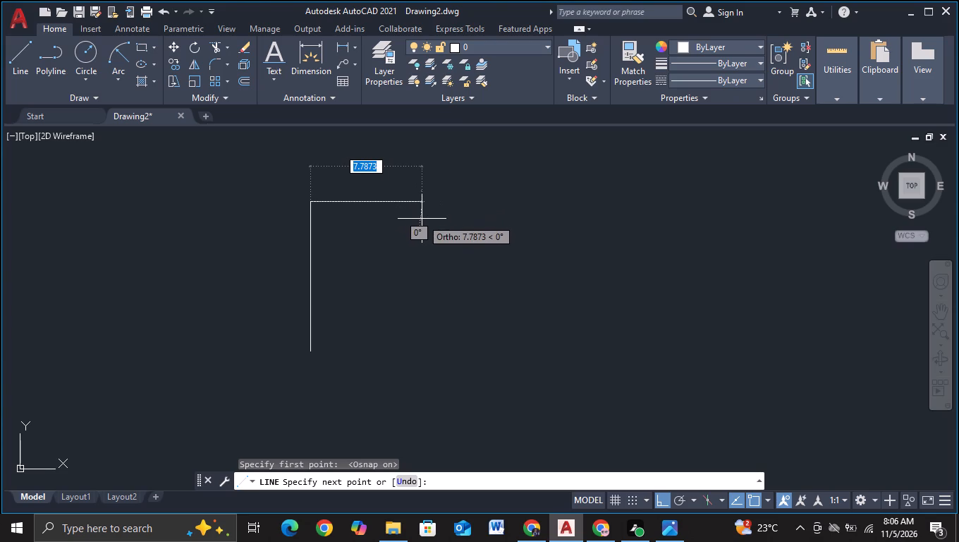
click(422, 219)
drag(420, 236, 423, 260)
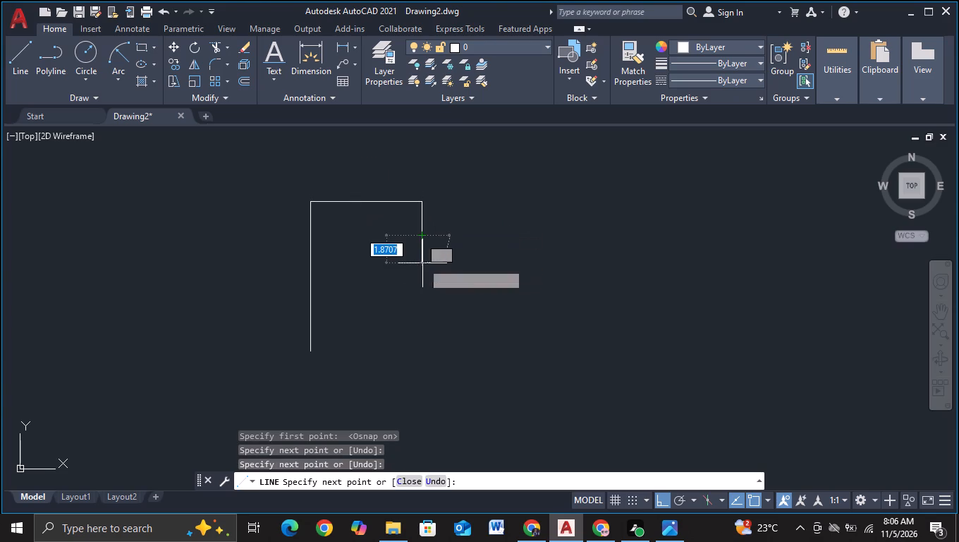
key(ctrl+z)
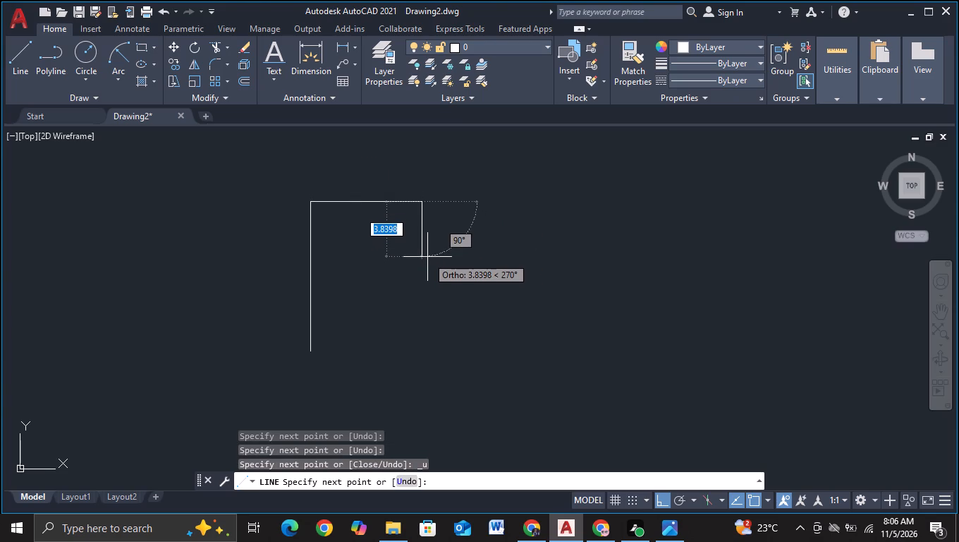
click(427, 257)
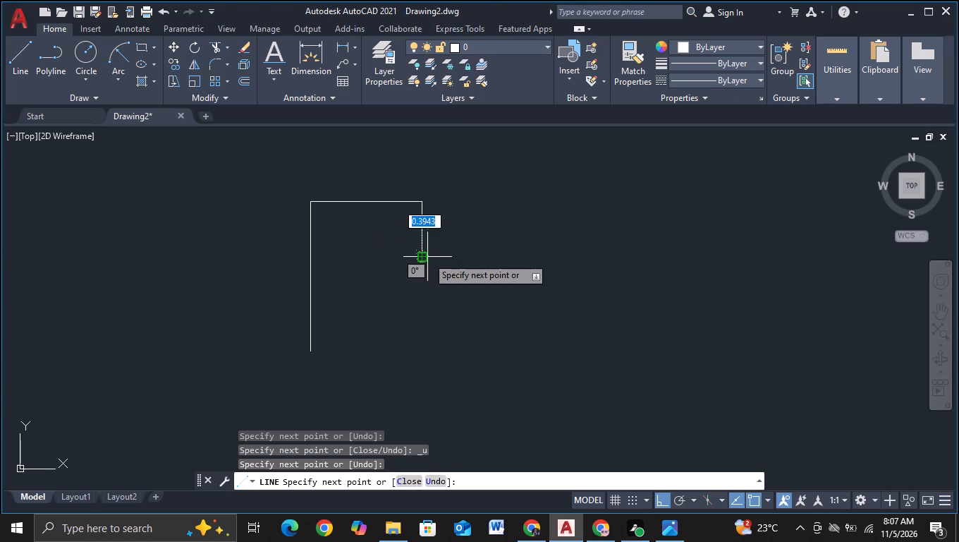
key(Escape)
From the bracket's right corner, draw connected lines up, about 8.28 right, 3.71 down, 4.43 left, and down level with the neighbouring vertical's end.
middle_drag(457, 254, 456, 316)
scroll(456, 316, down, 2)
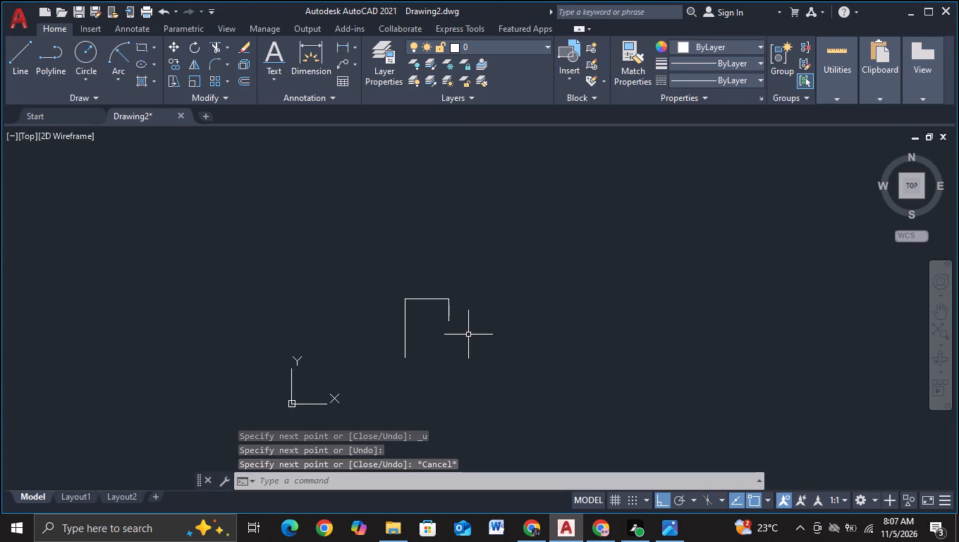
middle_drag(468, 335, 427, 342)
scroll(426, 342, up, 1)
middle_drag(426, 342, 439, 330)
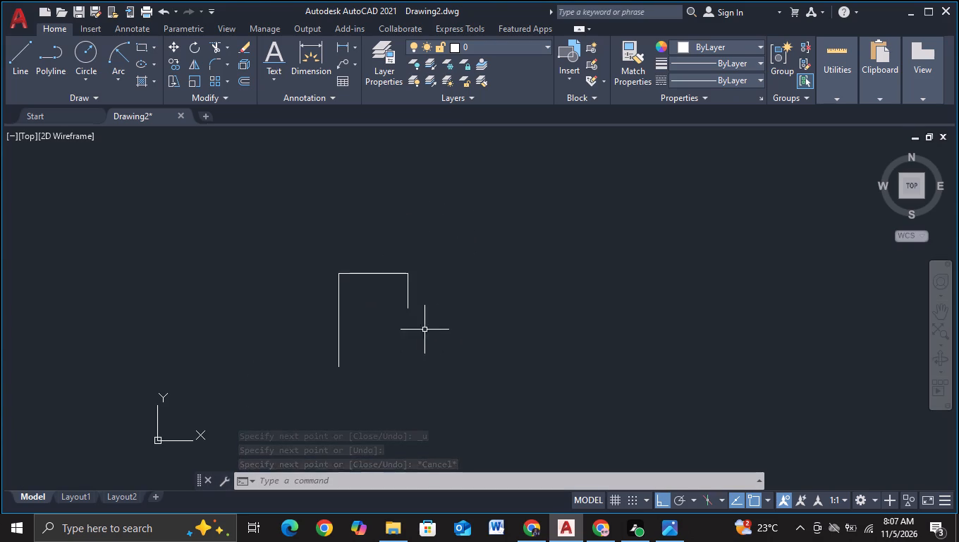
click(11, 58)
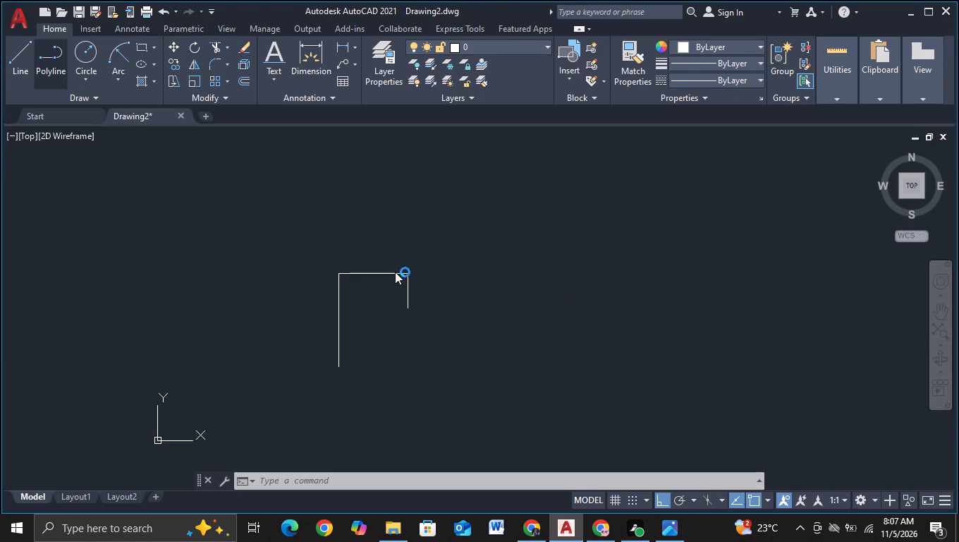
click(406, 275)
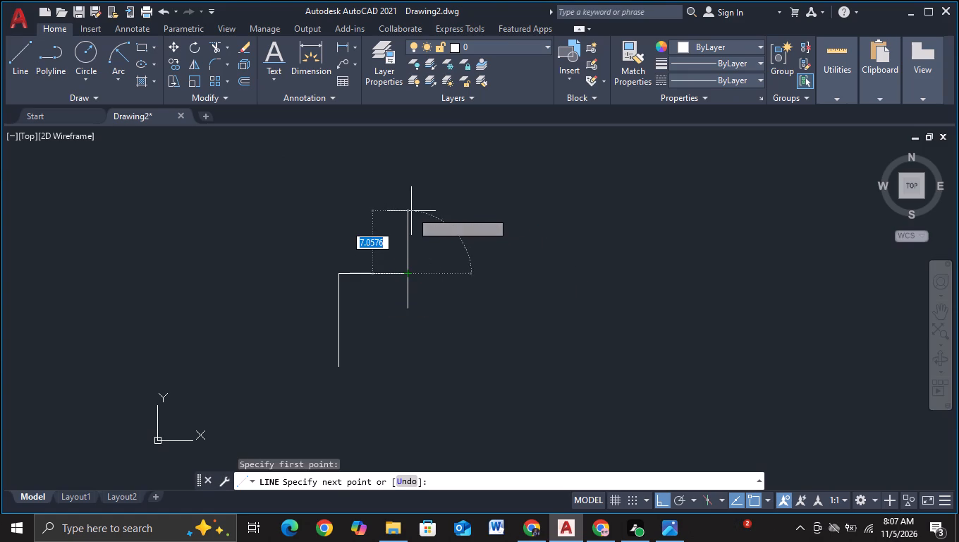
click(414, 242)
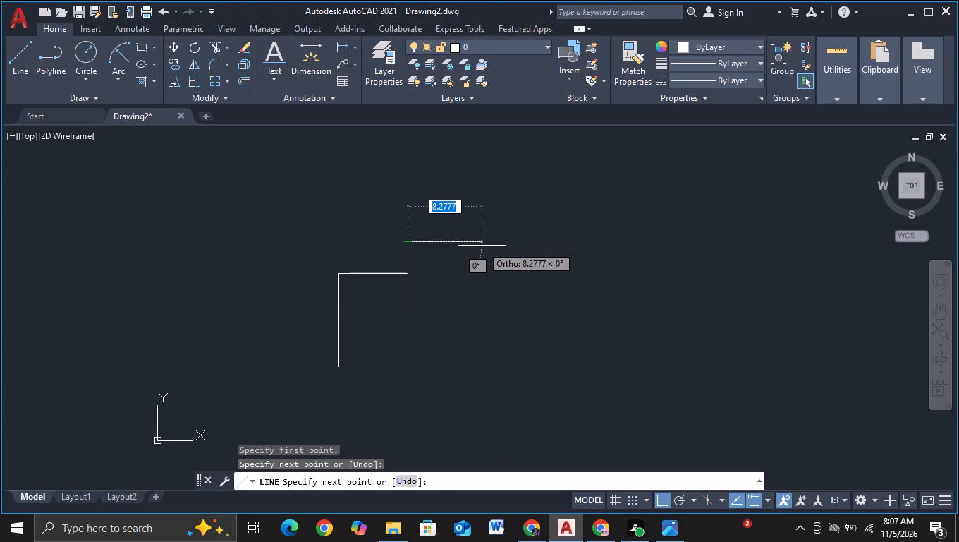
click(482, 246)
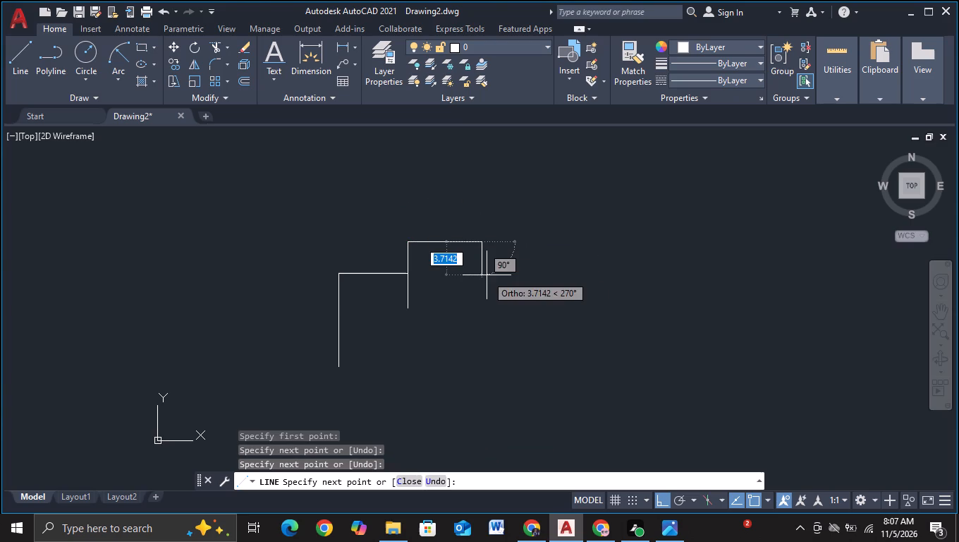
click(487, 275)
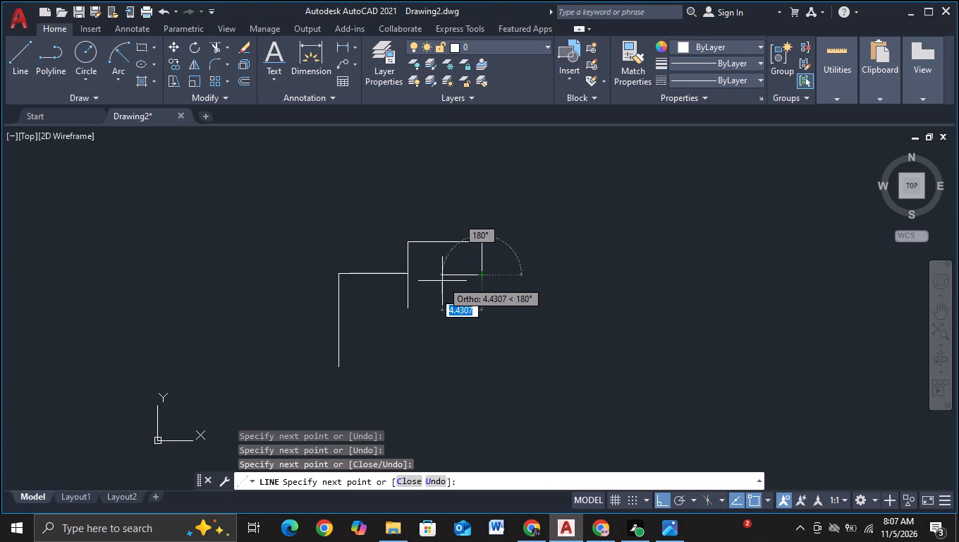
click(442, 281)
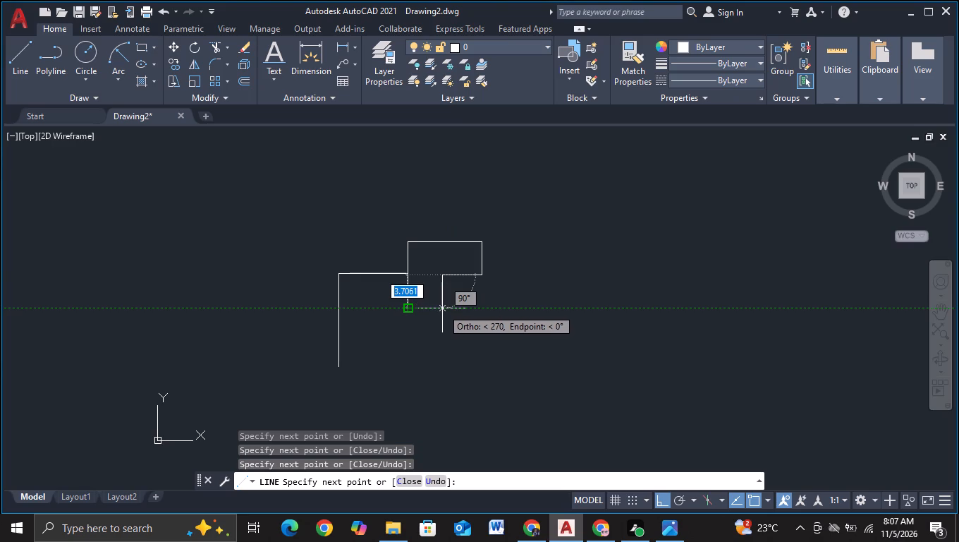
click(442, 308)
key(Escape)
From the upper bracket's lower right corner, draw a line about 3 units right and 3.71 down, level with the neighbouring verticals.
scroll(465, 325, up, 1)
middle_drag(465, 325, 470, 294)
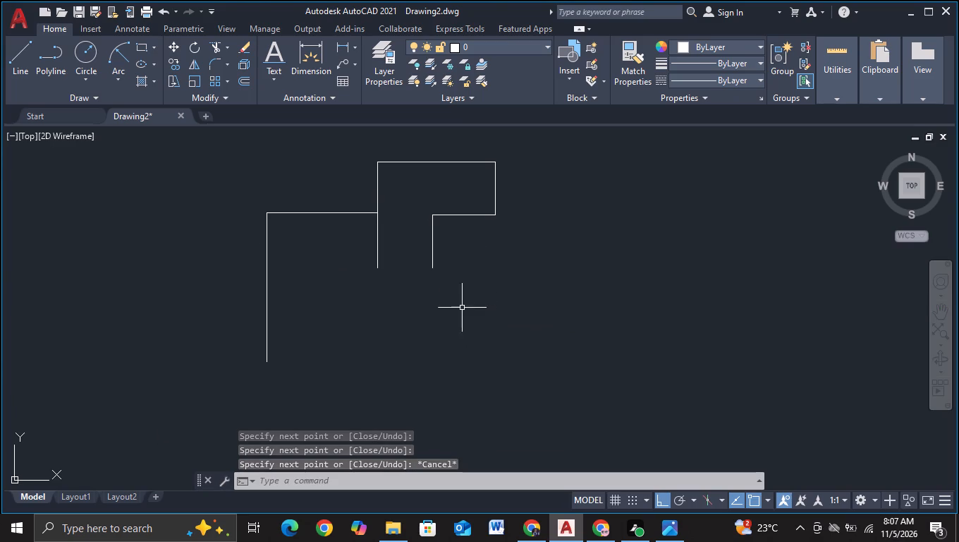
click(20, 59)
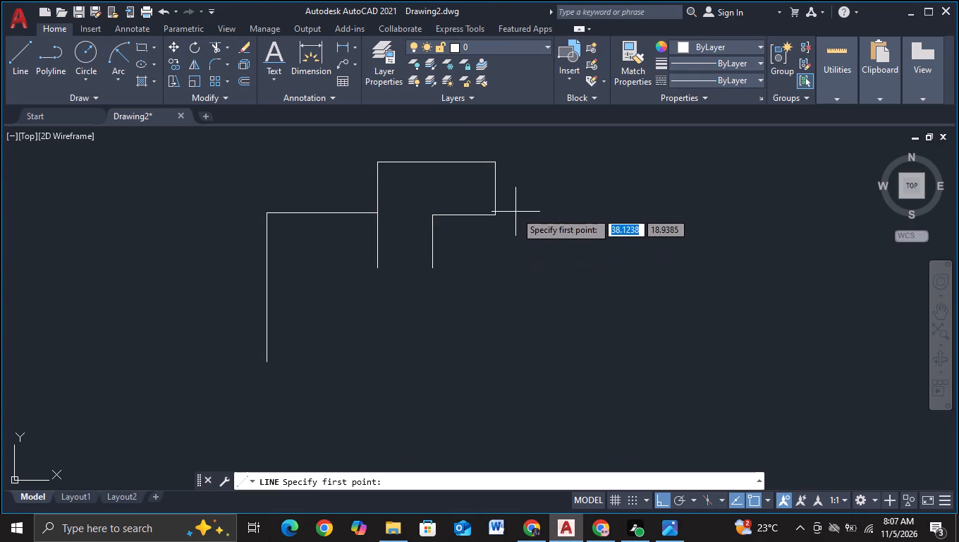
click(498, 217)
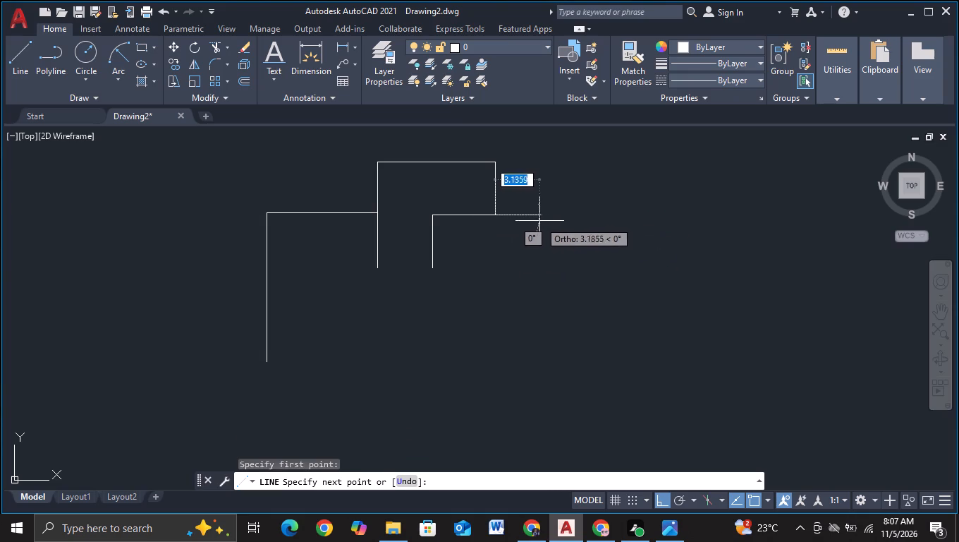
click(537, 222)
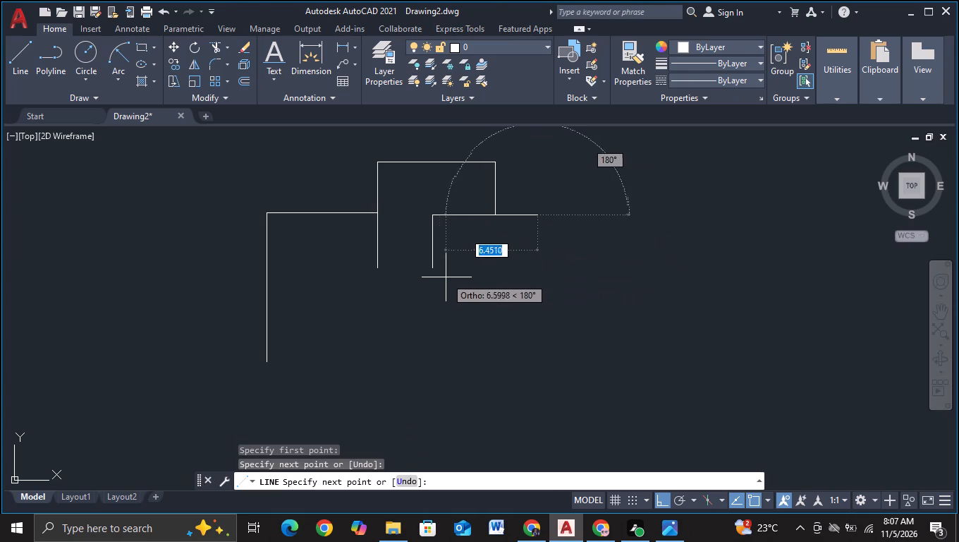
click(538, 269)
key(Escape)
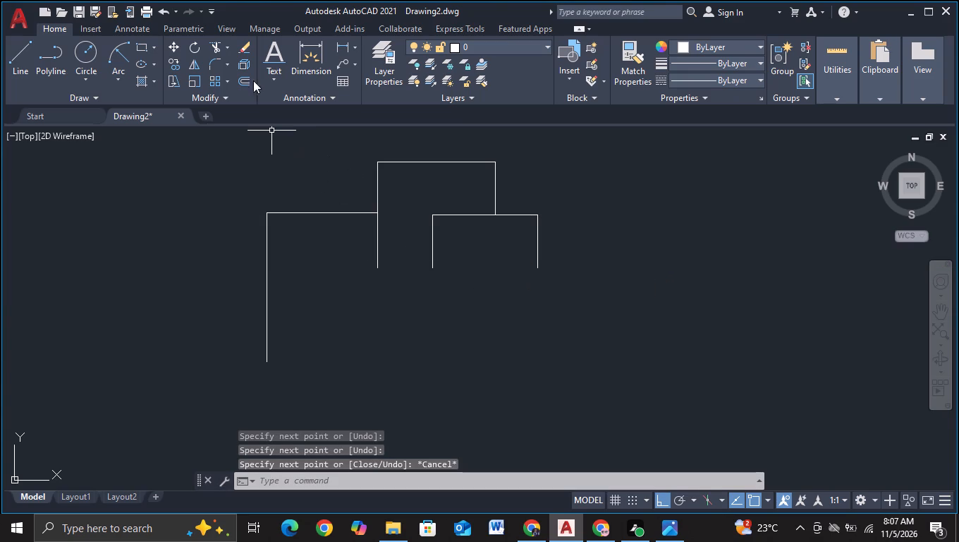
Trim away the horizontal and vertical segments on the inner left side of the right-hand branch.
click(213, 46)
click(471, 205)
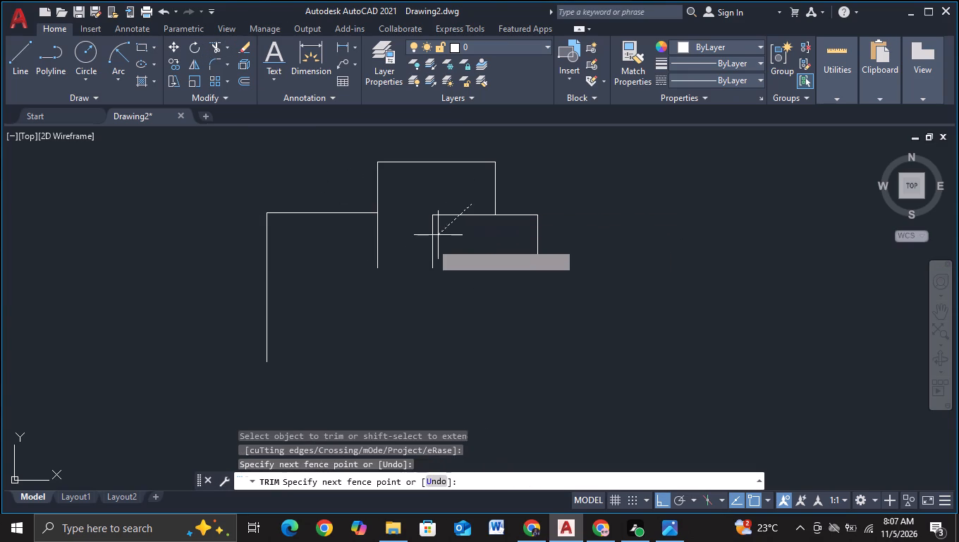
click(415, 260)
key(Escape)
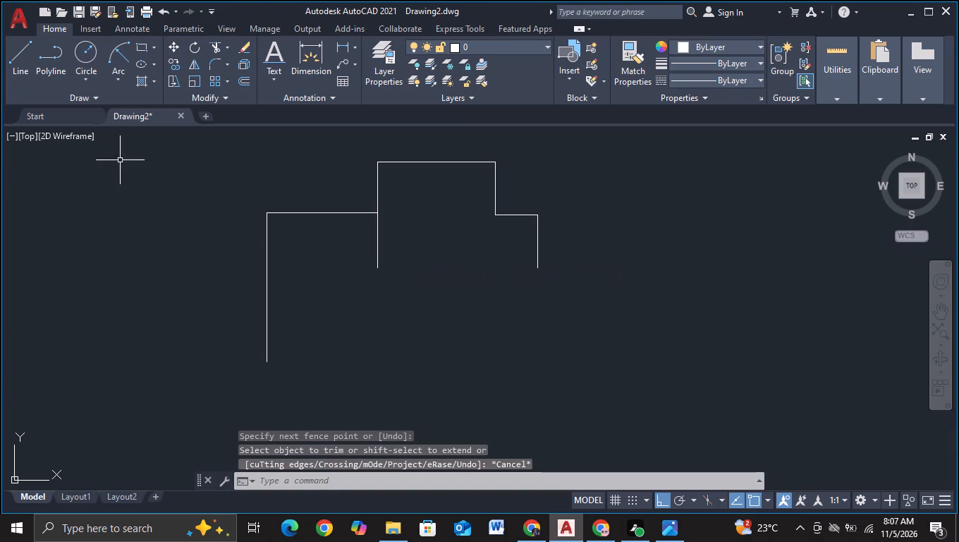
Redraw the right branch's left arm shorter from the junction, with a 3.71-unit vertical ending level with the right arm.
click(13, 73)
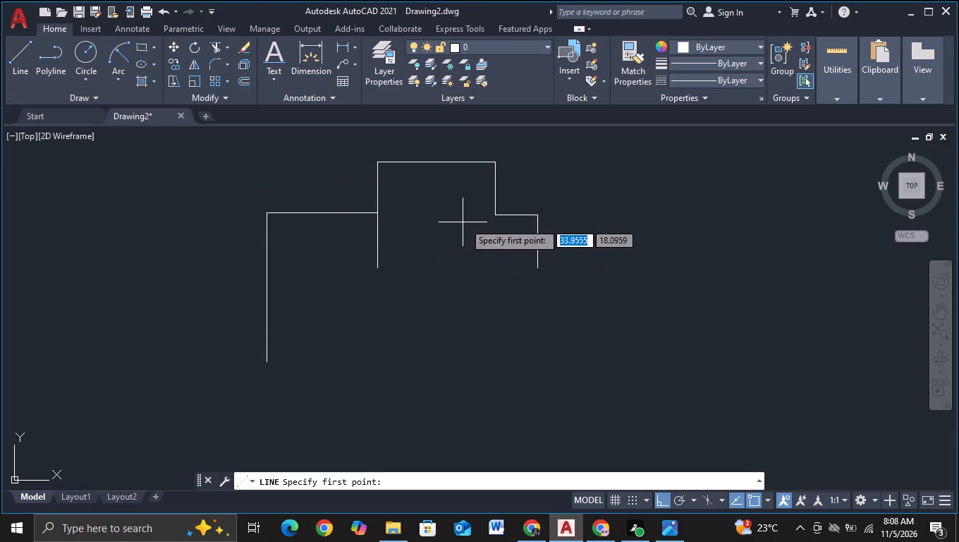
click(491, 212)
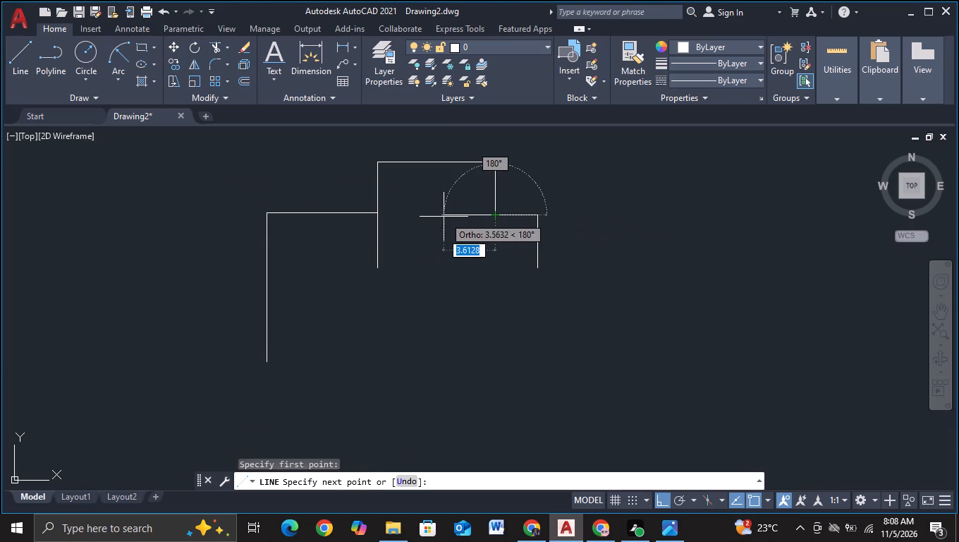
click(456, 221)
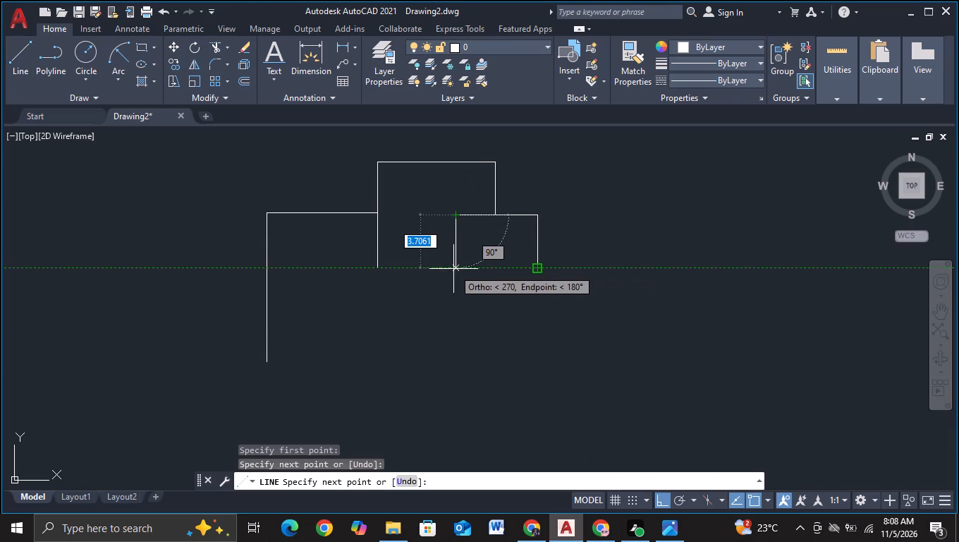
click(454, 268)
key(Escape)
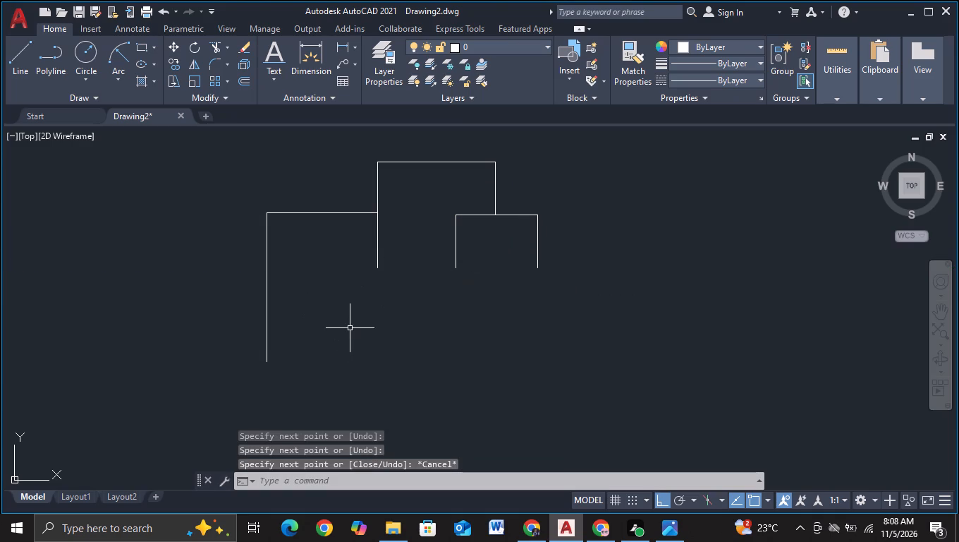
Move the top horizontal line straight up by about 0.69 units.
middle_drag(367, 331, 365, 348)
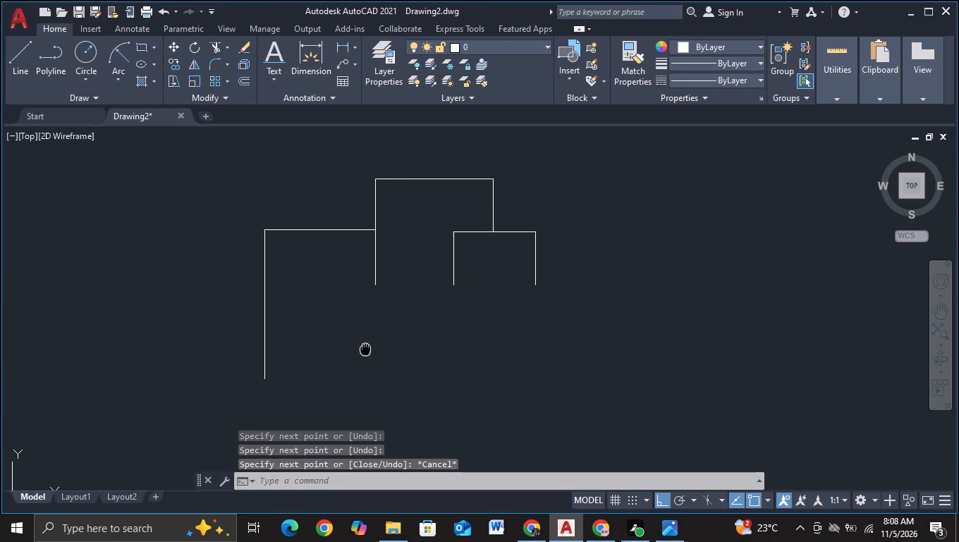
middle_drag(365, 348, 377, 414)
click(424, 281)
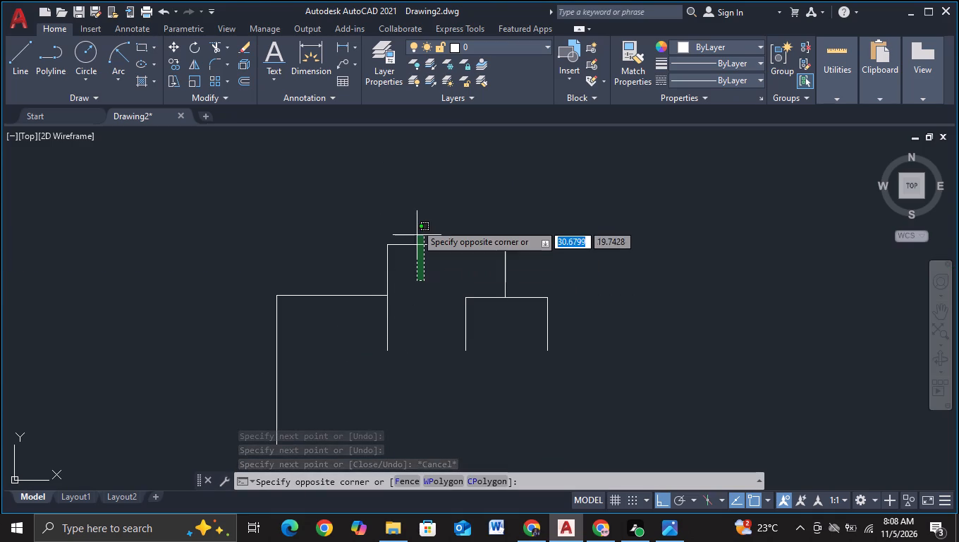
click(416, 212)
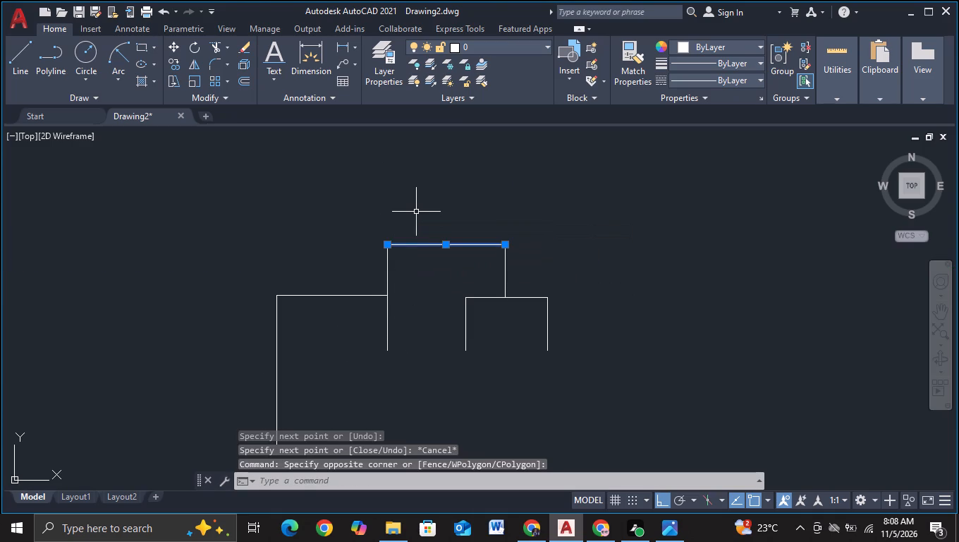
key(m)
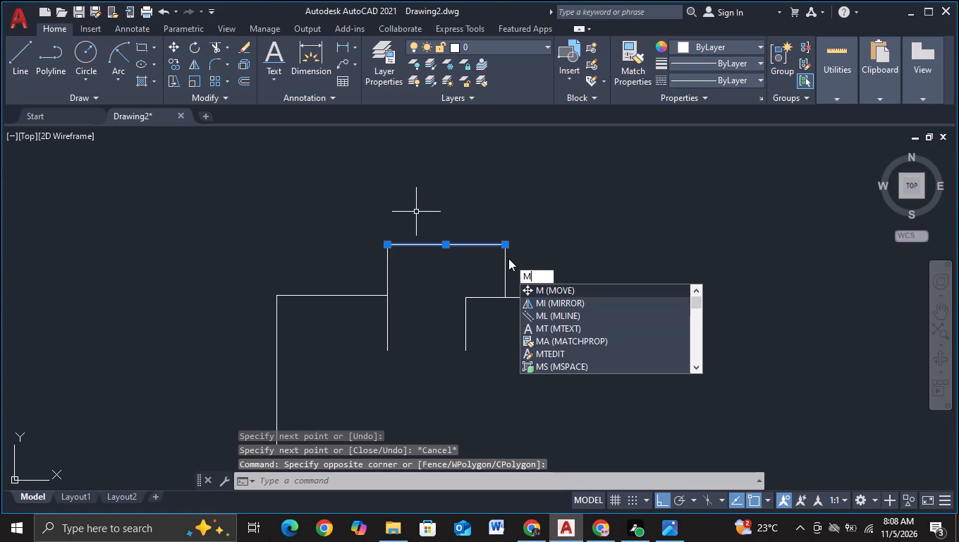
click(587, 289)
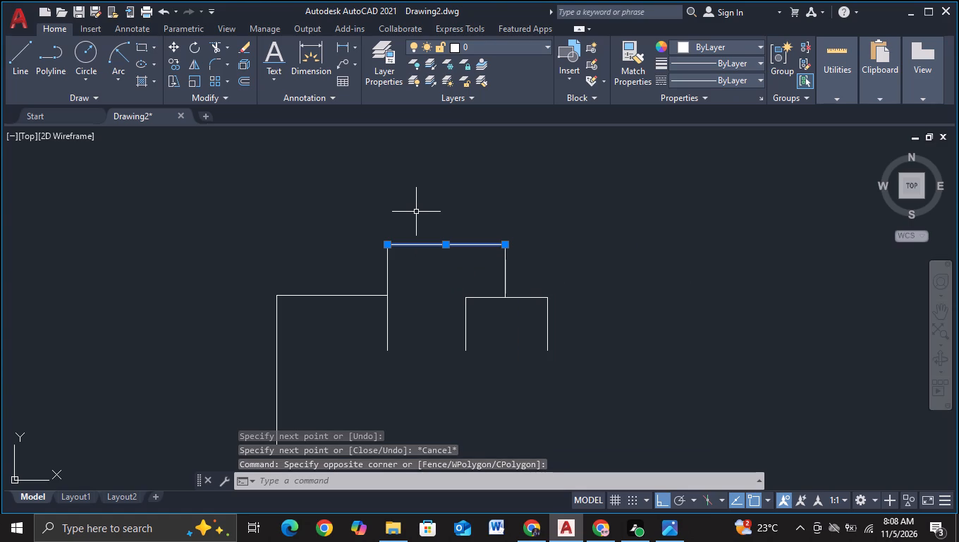
click(589, 283)
click(589, 273)
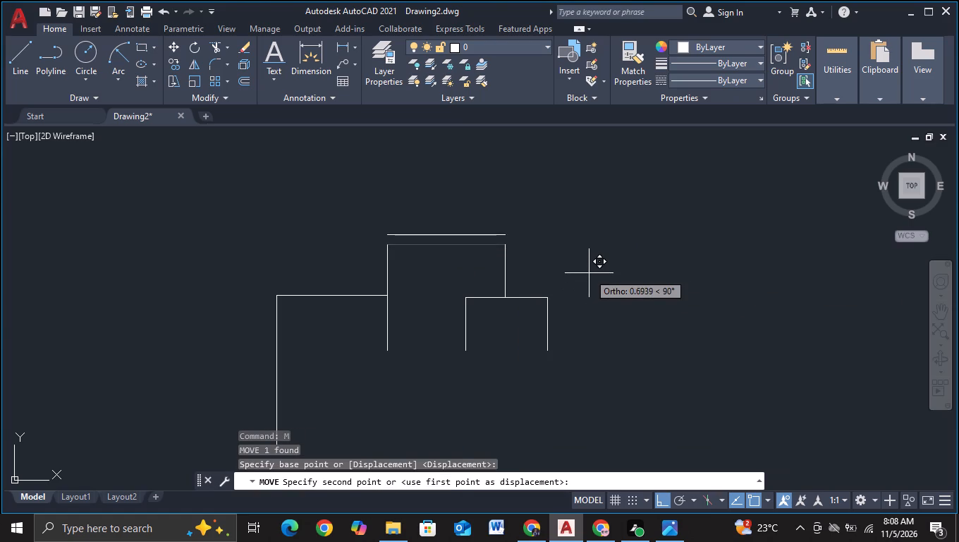
key(Escape)
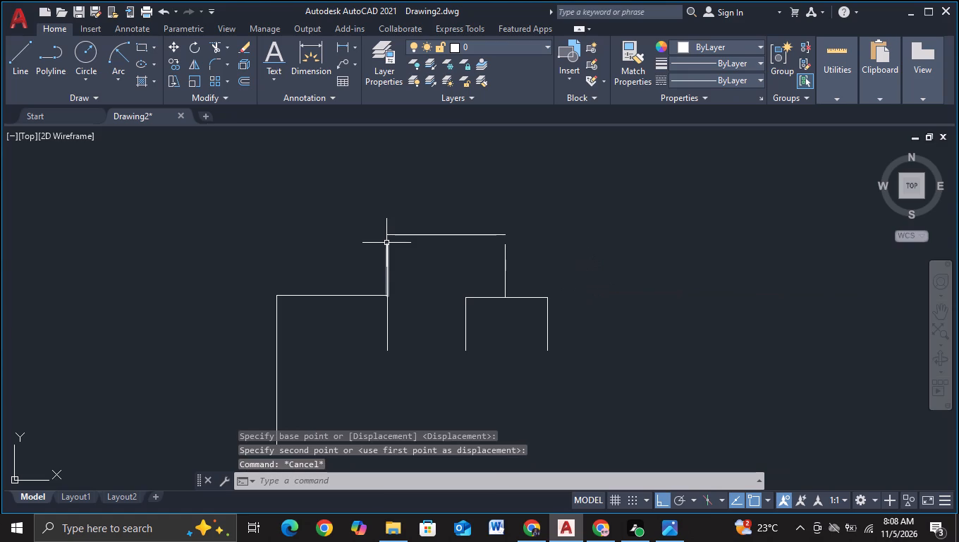
Extend the two upper vertical lines up to meet both ends of the raised top horizontal line.
key(e)
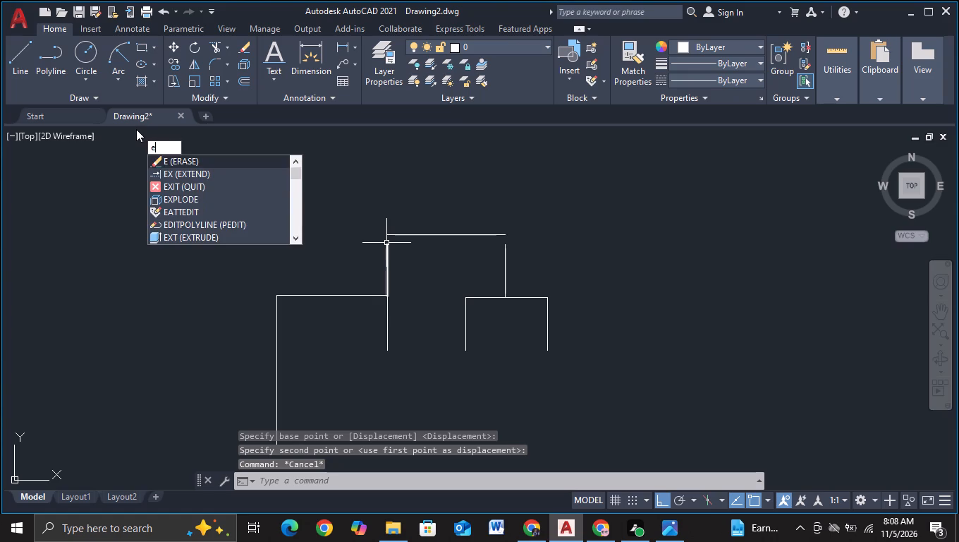
click(184, 176)
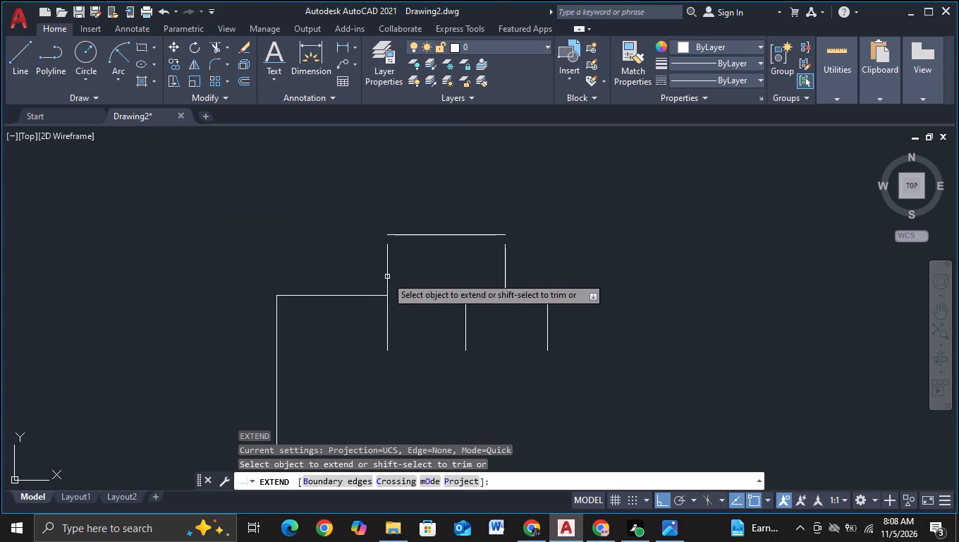
click(365, 275)
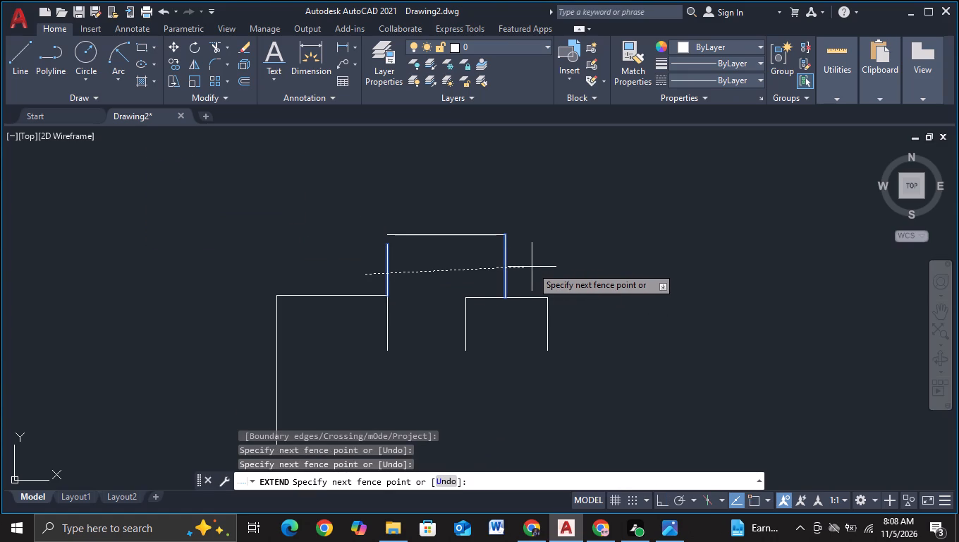
click(415, 257)
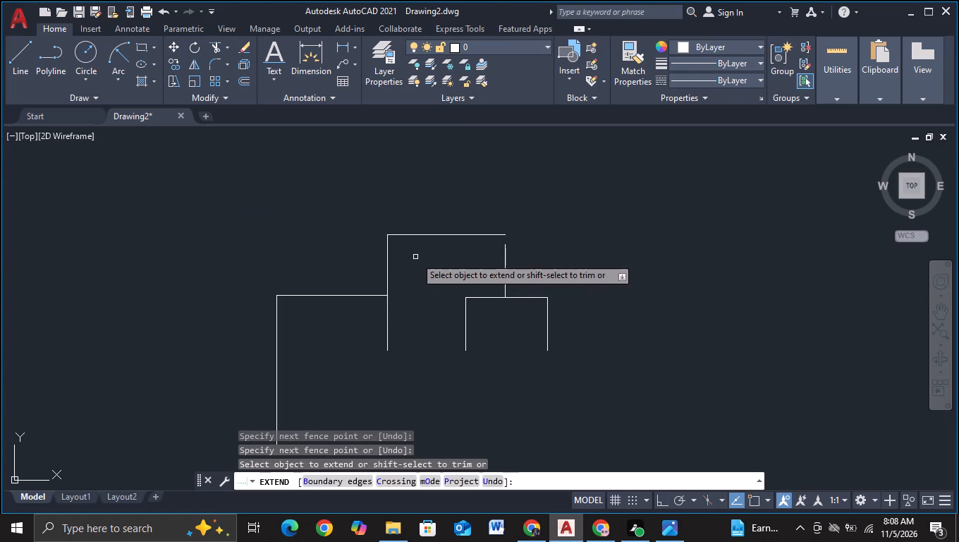
click(440, 258)
click(537, 251)
key(Escape)
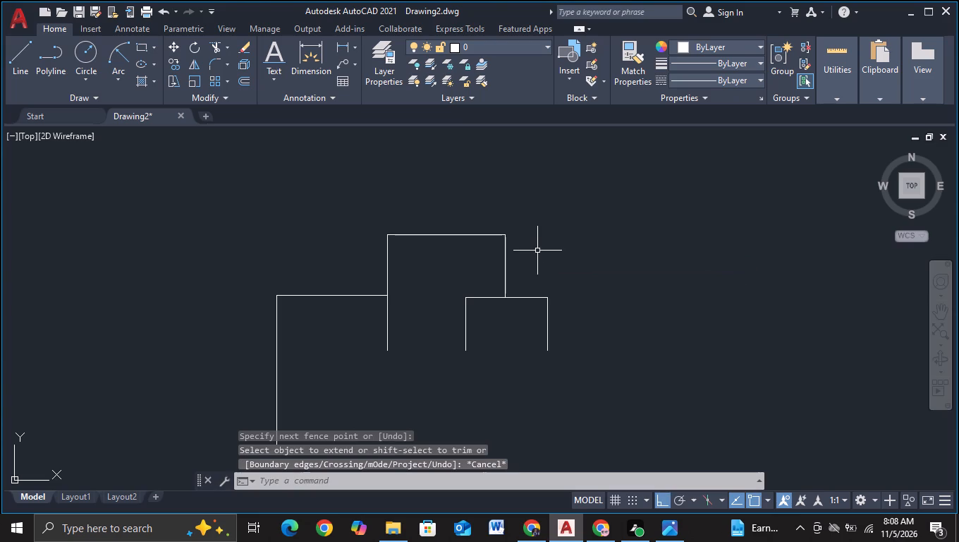
Starting 1.4 units right of the long left vertical's lower end, draw a line 6.6 units up and about 28 units right.
scroll(550, 259, down, 1)
middle_drag(589, 284, 550, 249)
middle_drag(540, 267, 535, 248)
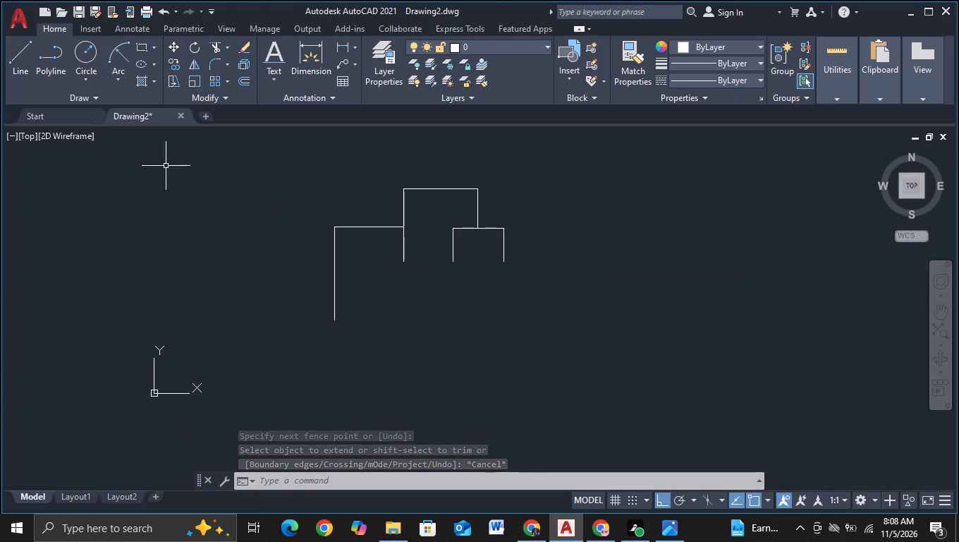
click(27, 73)
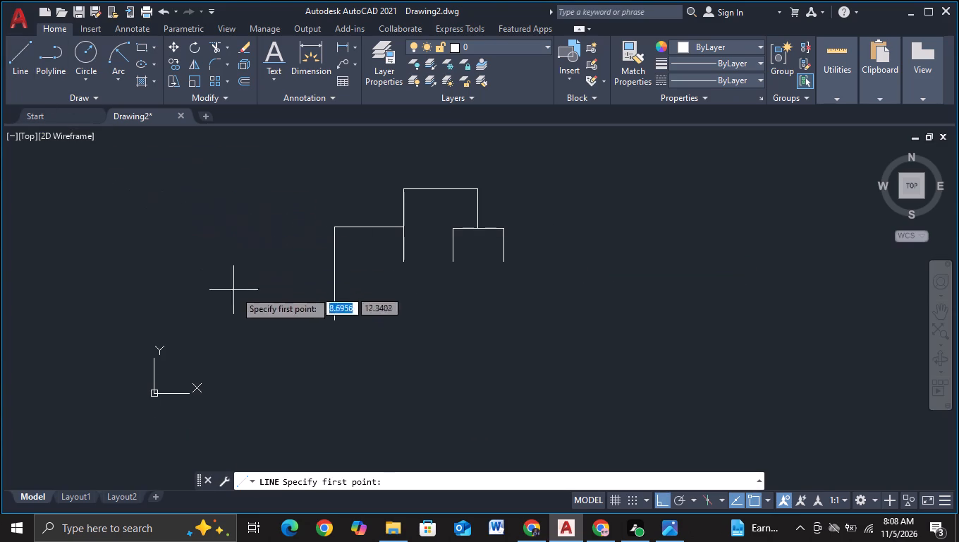
click(347, 323)
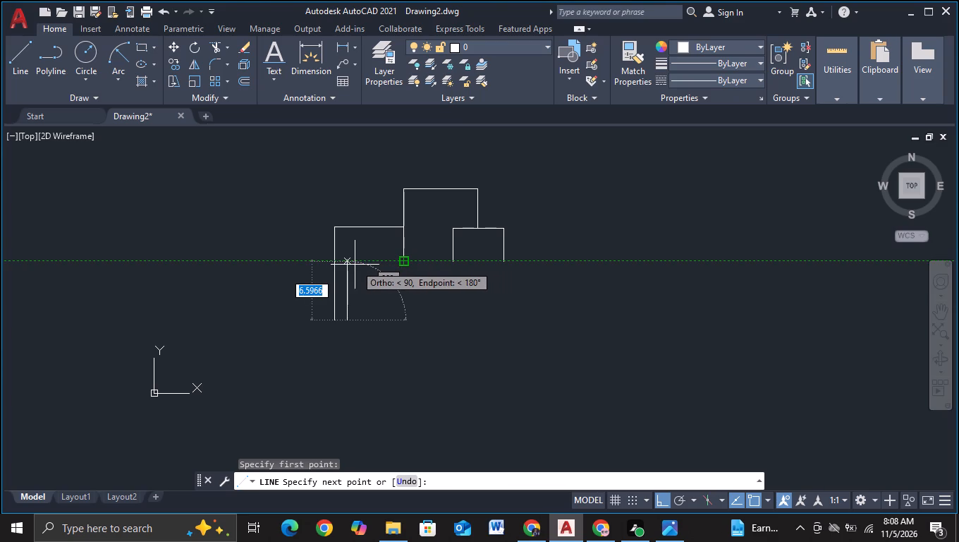
click(344, 263)
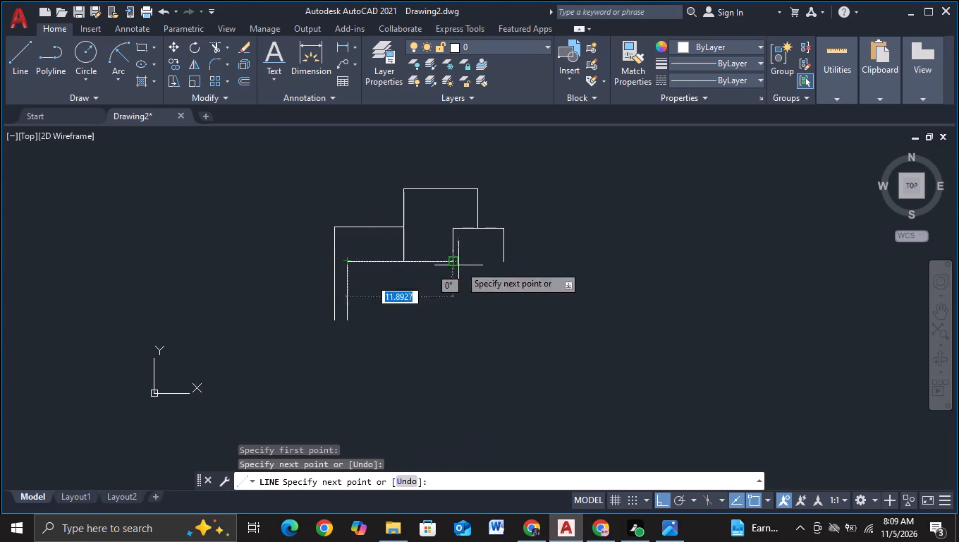
scroll(603, 266, up, 2)
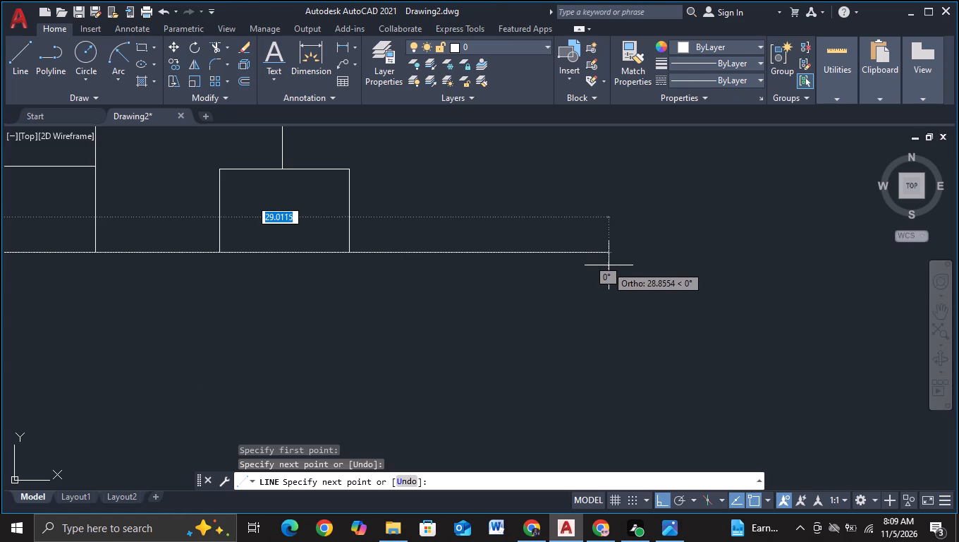
click(588, 270)
key(Escape)
scroll(588, 270, down, 2)
middle_drag(588, 303, 590, 257)
scroll(516, 269, up, 2)
scroll(491, 278, down, 2)
middle_drag(491, 279, 456, 312)
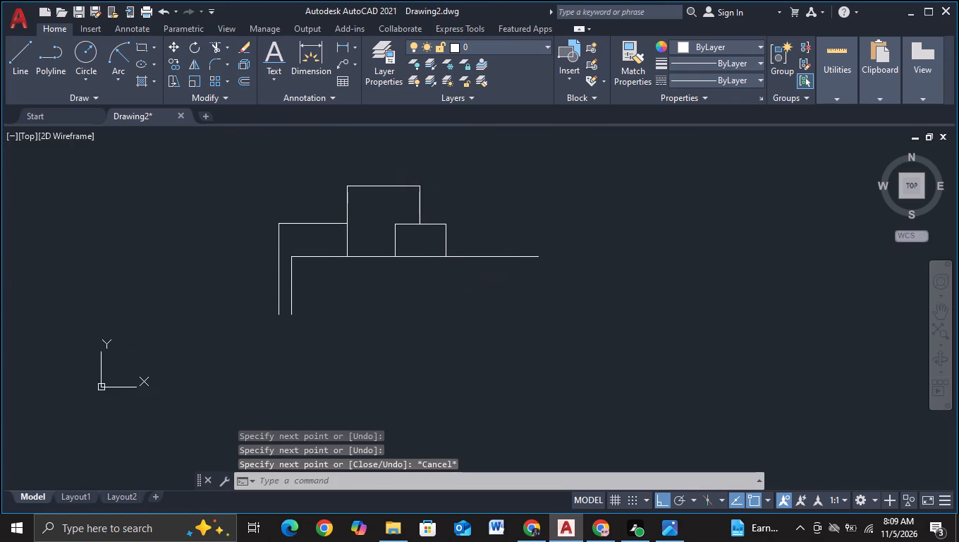
Draw a line from the leftmost vertical's lower end horizontally to below the long horizontal's free end, and up to that end.
click(20, 62)
middle_drag(301, 333, 242, 298)
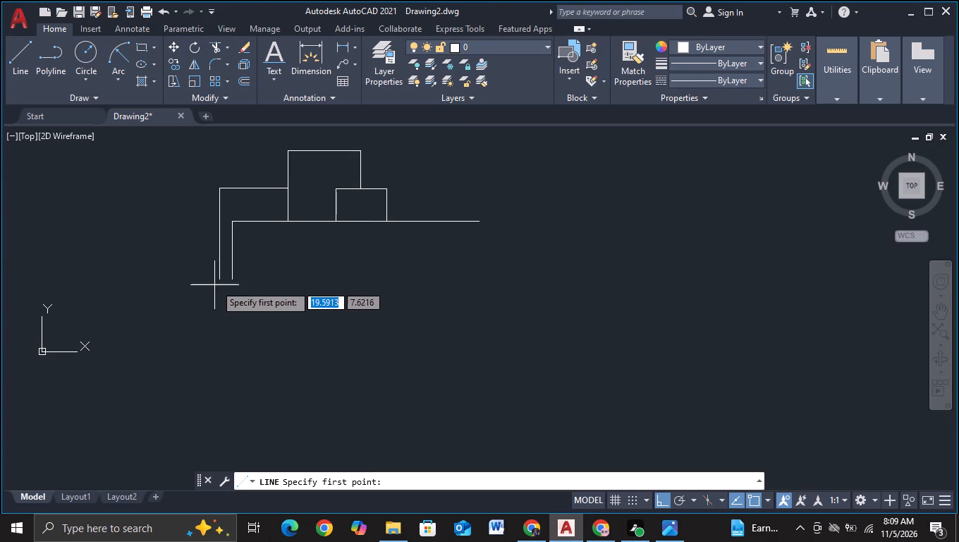
click(220, 279)
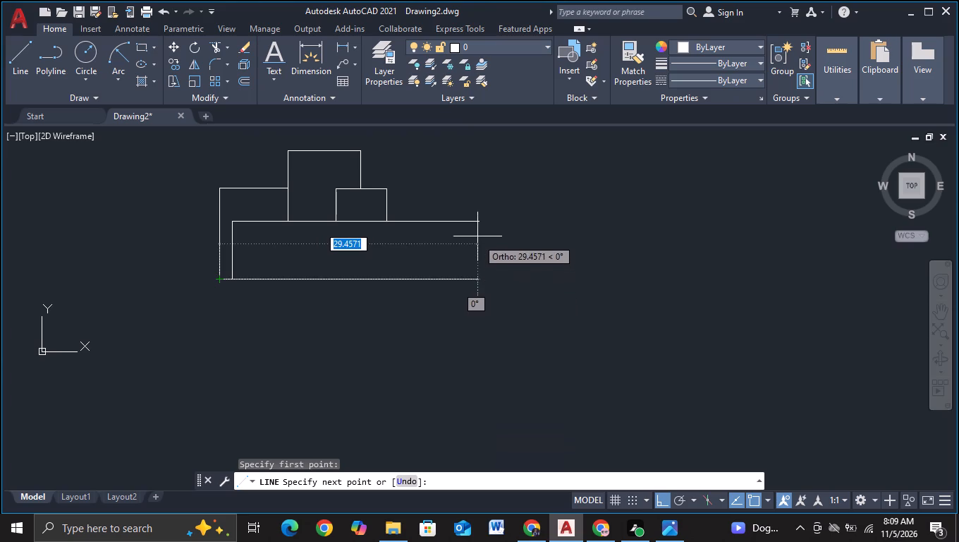
click(480, 280)
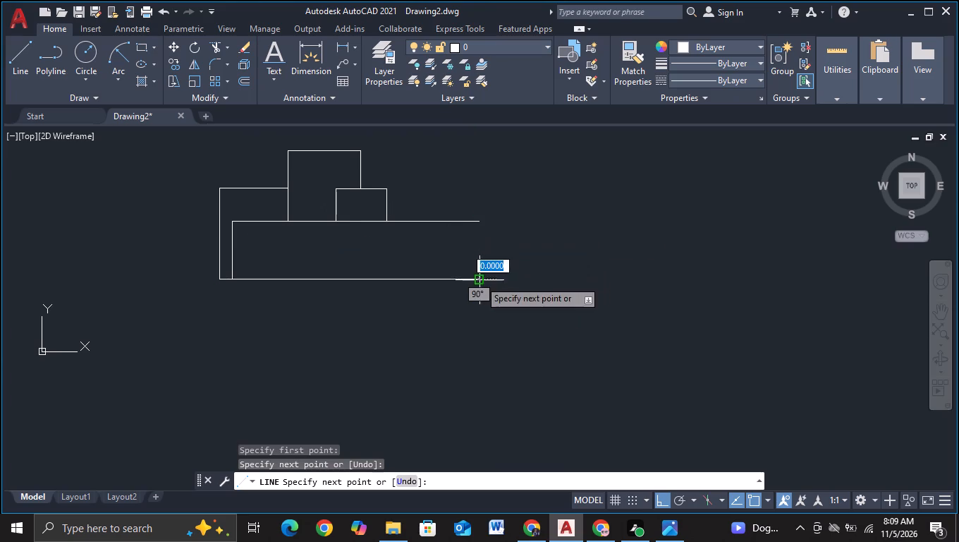
click(477, 224)
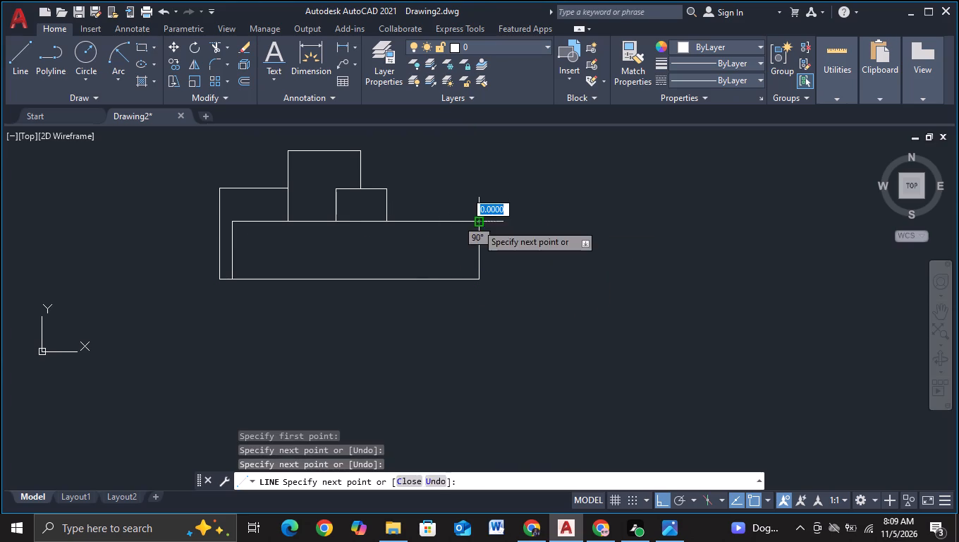
key(Escape)
Move the bottom horizontal line straight down by about 1.5 units.
click(390, 266)
click(377, 297)
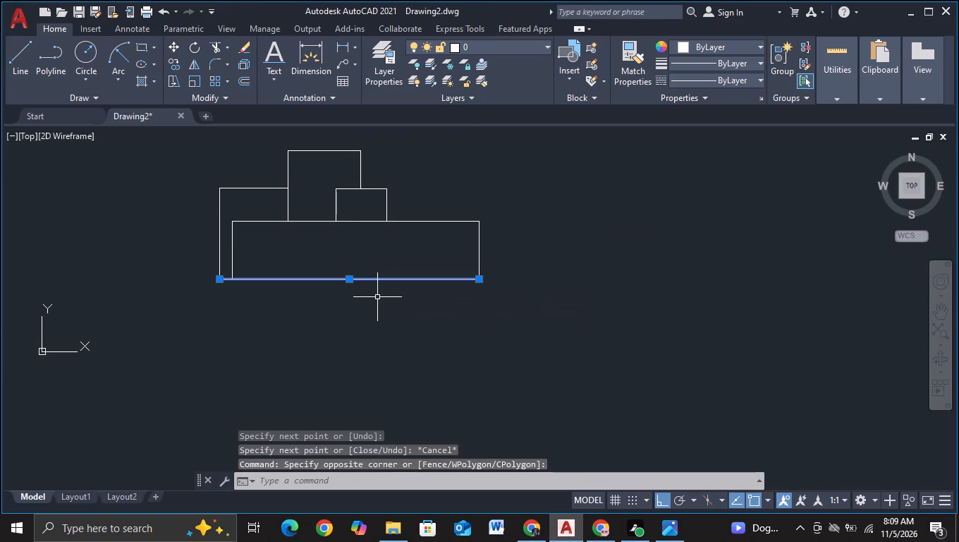
key(m)
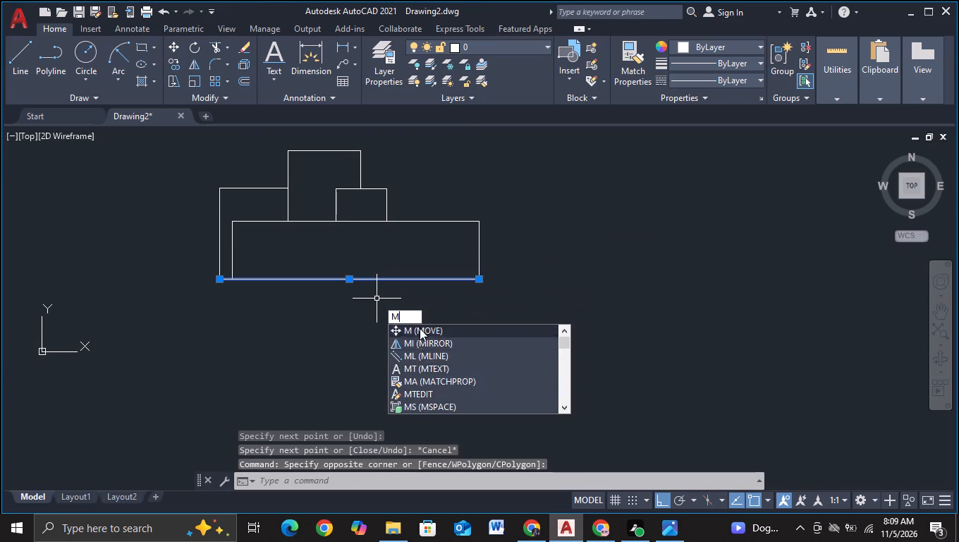
double_click(420, 327)
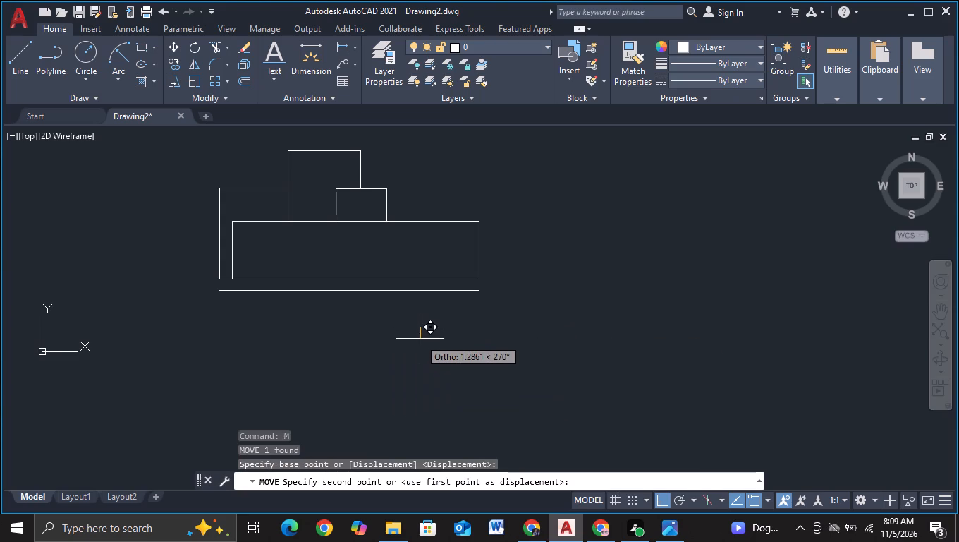
click(420, 340)
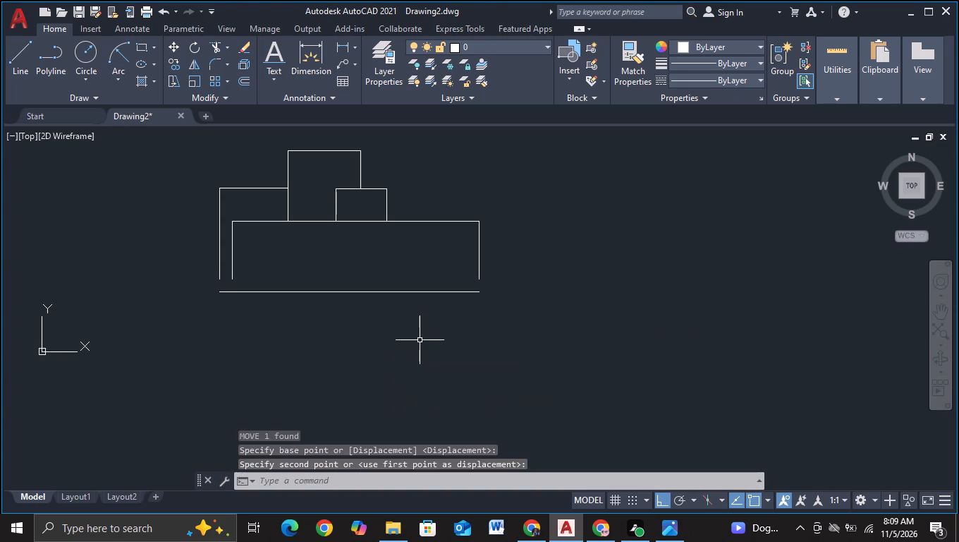
key(Escape)
Extend the two left verticals and the far right vertical down to the lowered bottom line.
key(e)
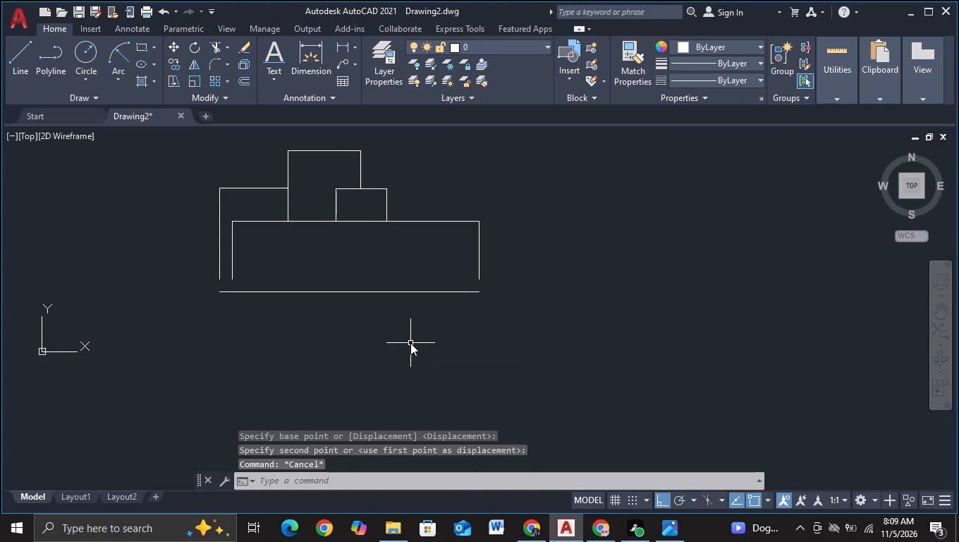
click(446, 390)
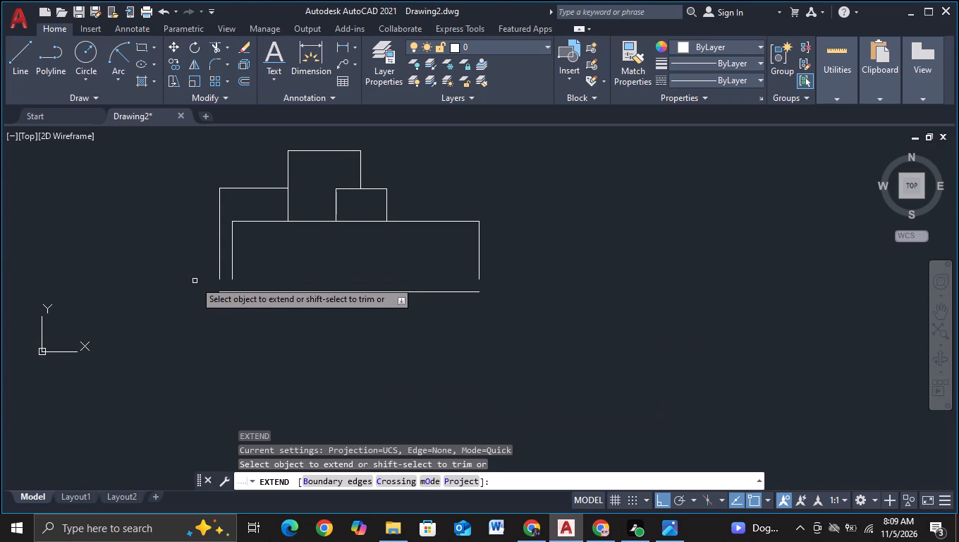
click(201, 271)
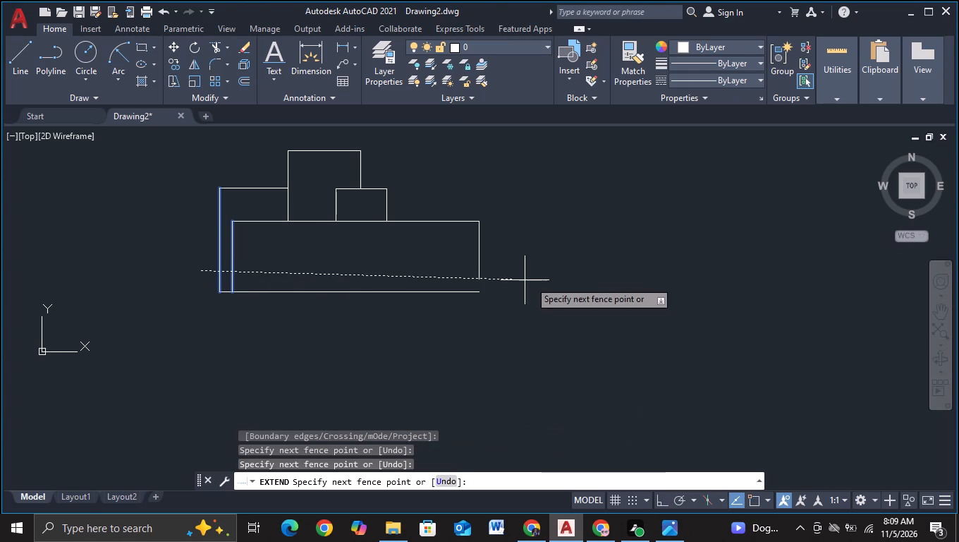
click(559, 272)
key(Escape)
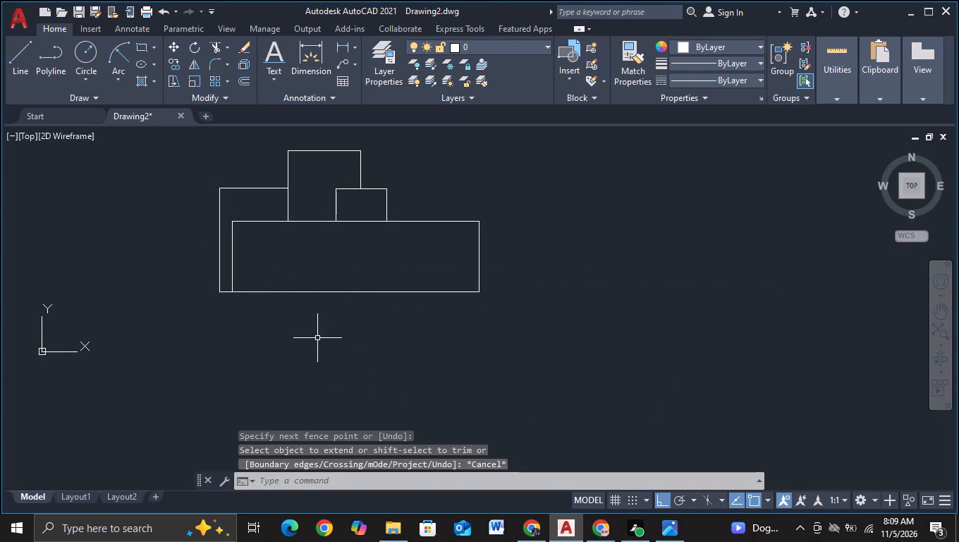
Move the leftmost vertical line outward to the left by about 0.75 units.
middle_drag(317, 337, 314, 376)
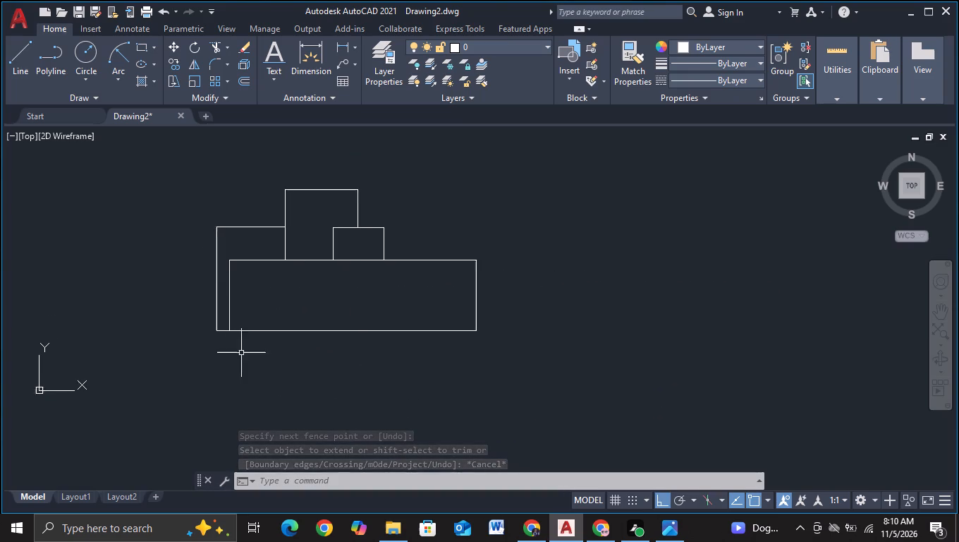
click(243, 239)
click(190, 256)
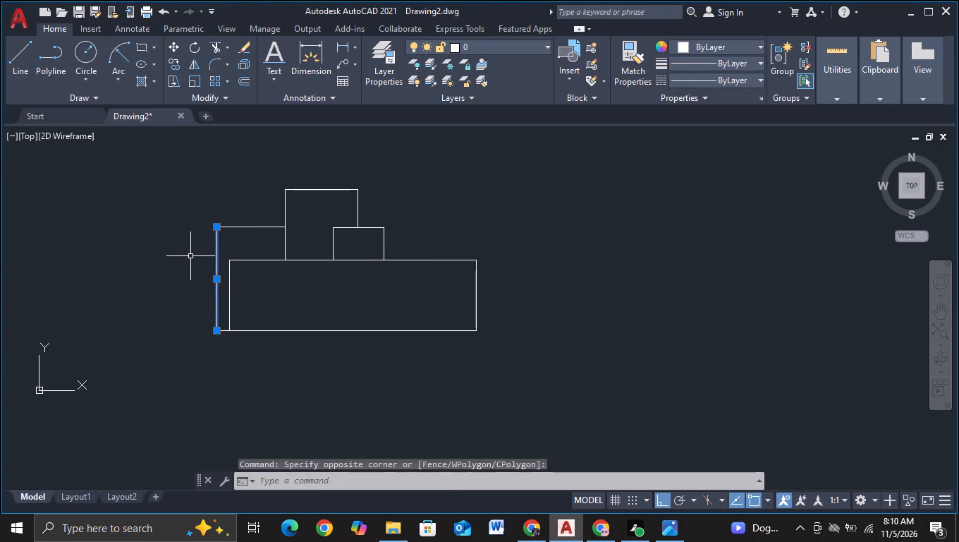
key(m)
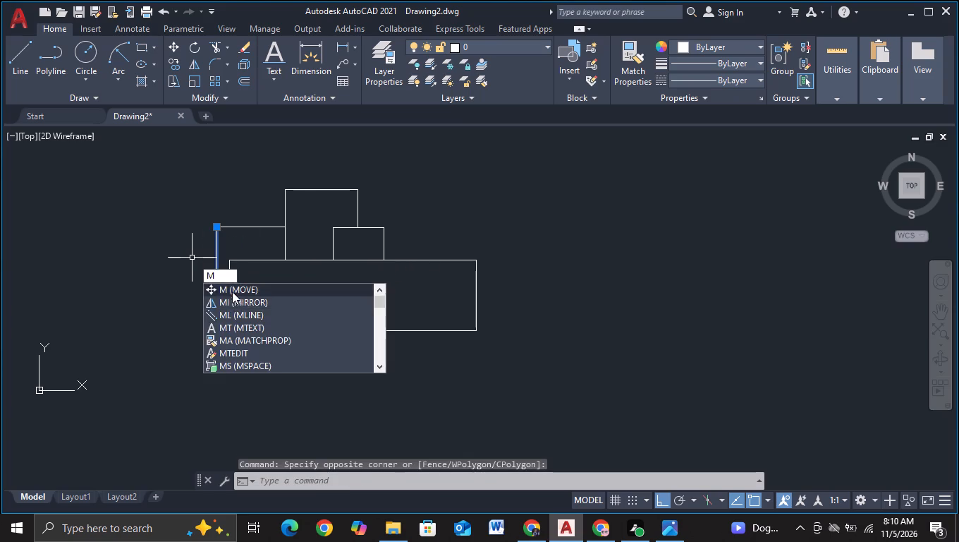
click(233, 290)
click(243, 365)
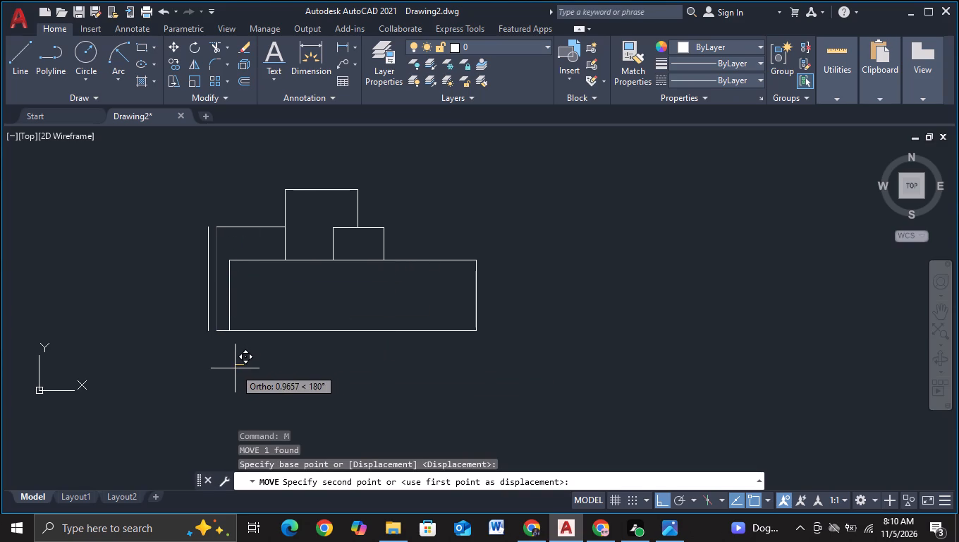
click(237, 369)
key(Escape)
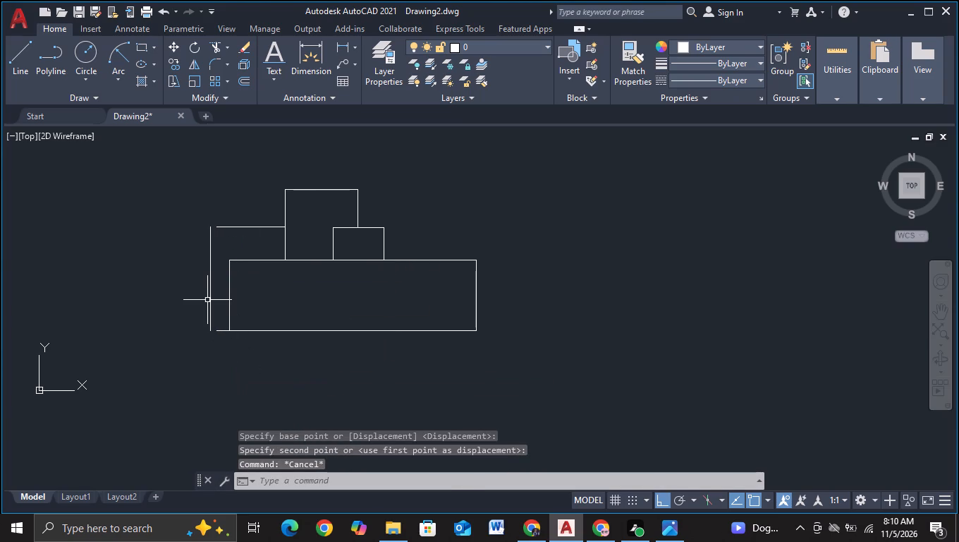
Move the short horizontal line at the upper left of the outline straight up by about 0.8 units.
click(242, 246)
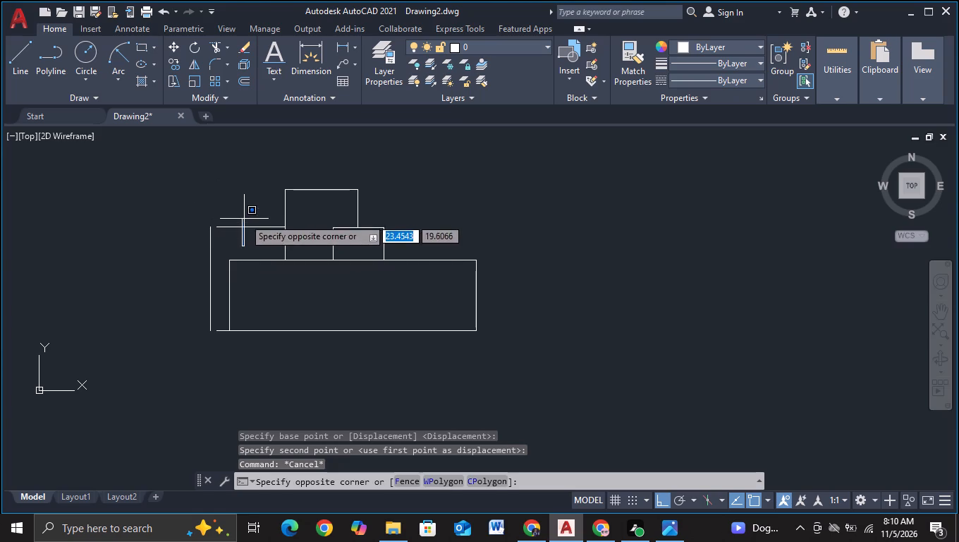
click(244, 212)
click(250, 216)
click(224, 246)
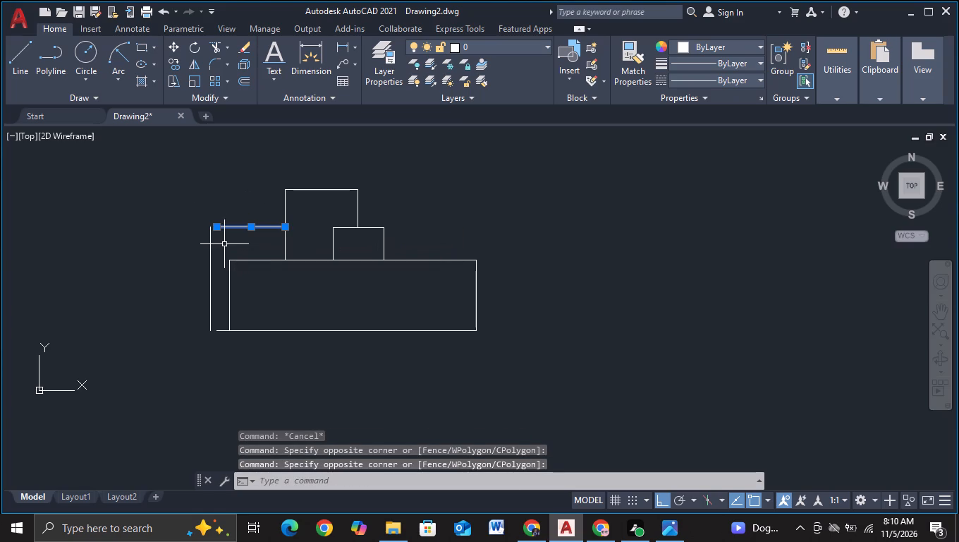
key(m)
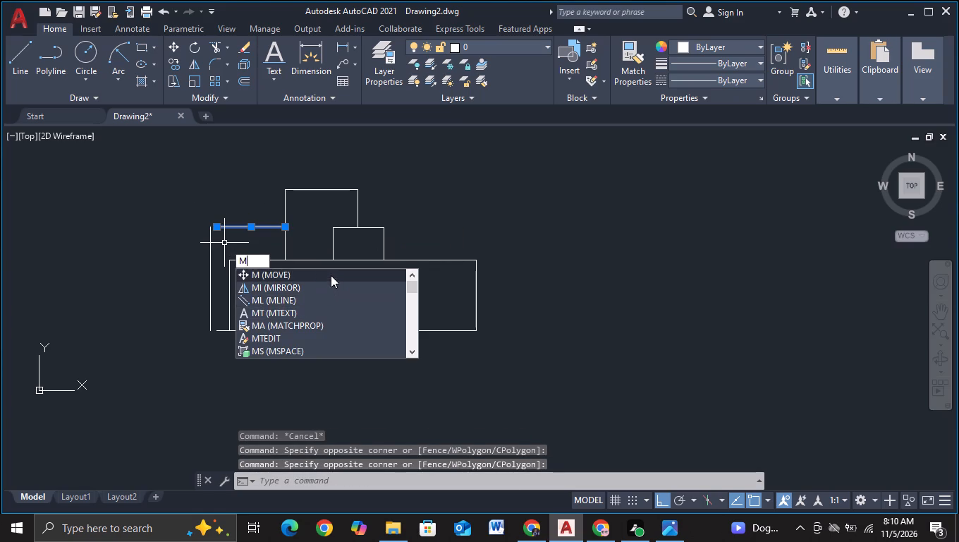
double_click(331, 275)
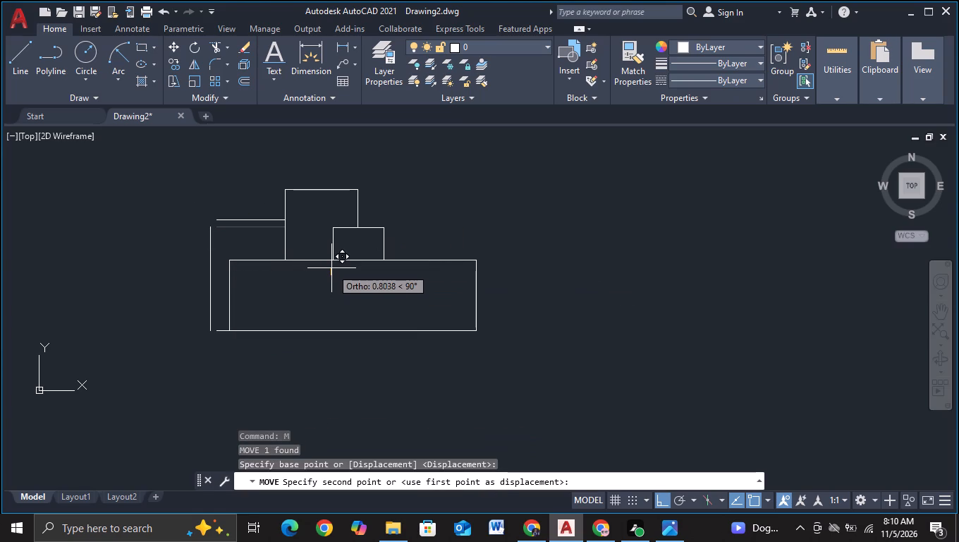
click(331, 268)
key(Escape)
Move the topmost horizontal line of the outline straight up by about 1.45 units.
click(323, 176)
click(309, 206)
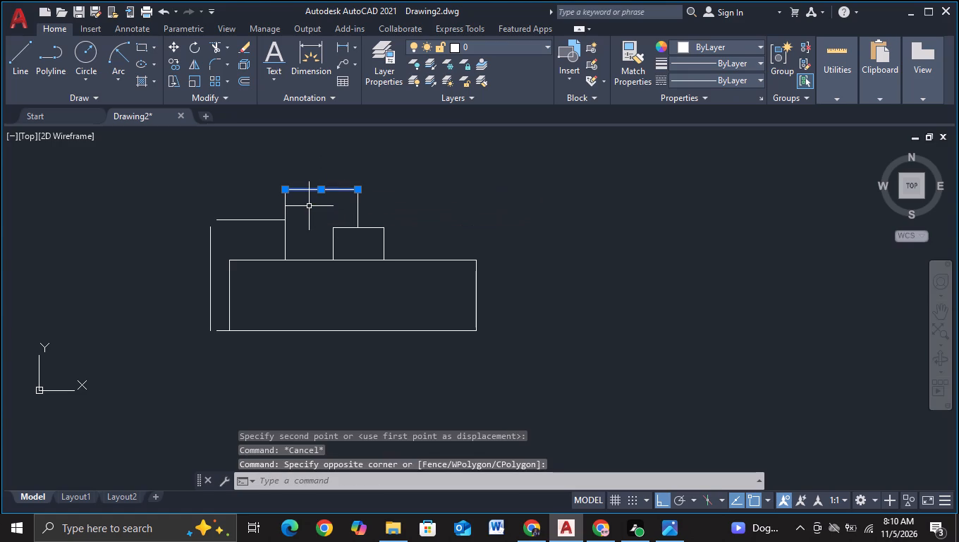
key(m)
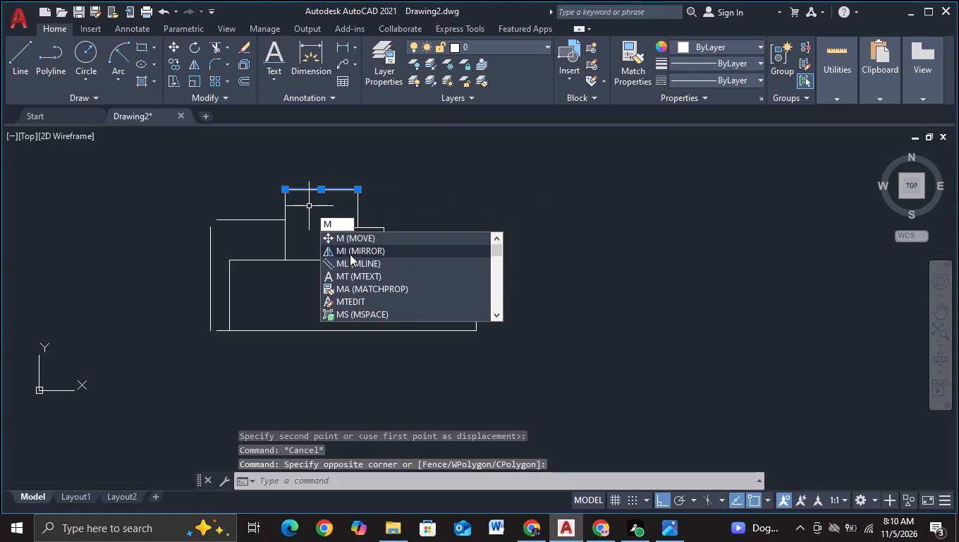
click(353, 241)
click(343, 291)
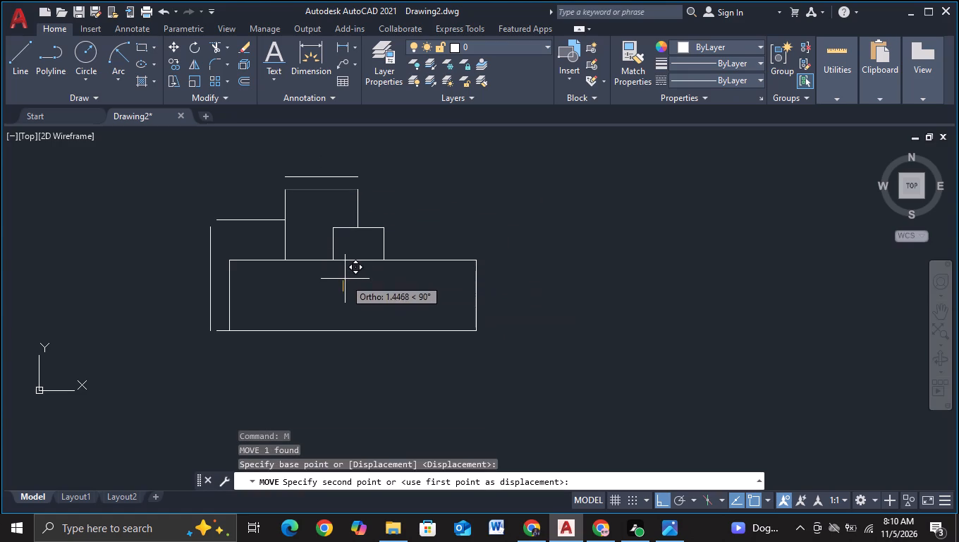
click(345, 279)
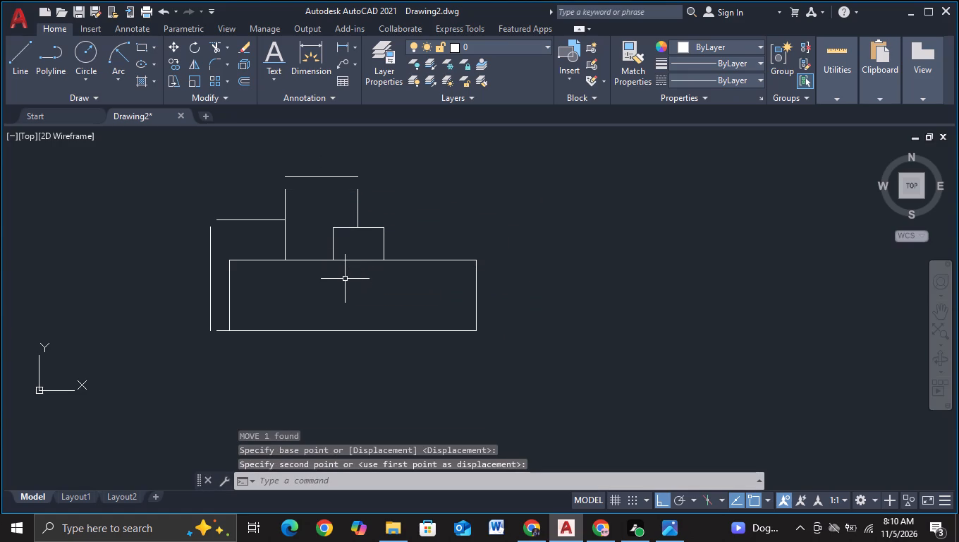
key(Escape)
Draw a short line joining the bottom line's left end to the lower end of the leftmost vertical.
click(20, 49)
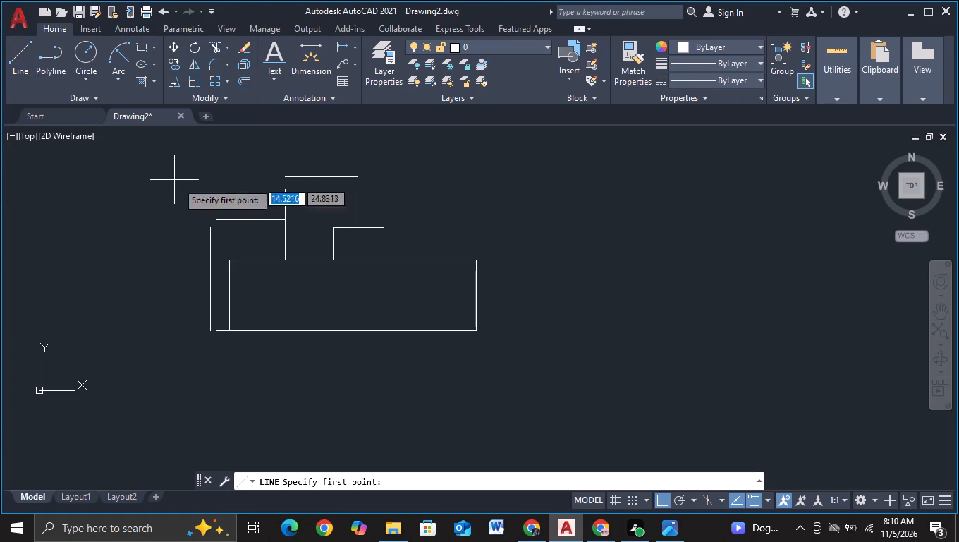
click(221, 335)
click(209, 333)
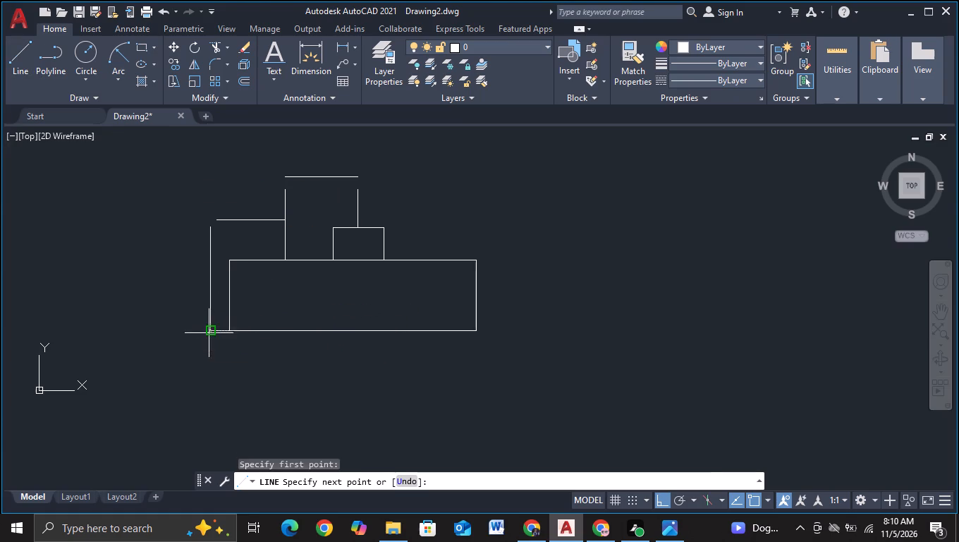
key(Escape)
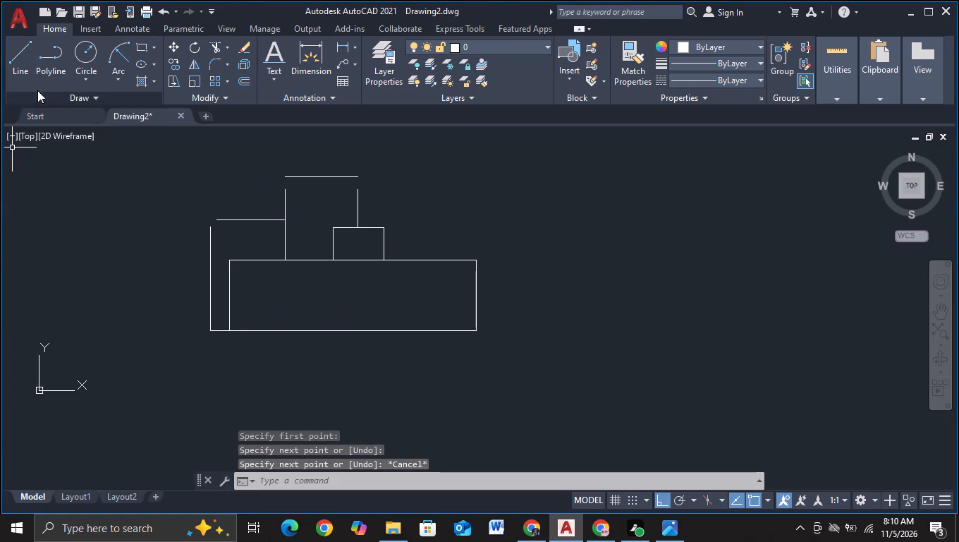
Close the upper-left corner with lines from the short horizontal's left end across and down to the leftmost vertical's top.
click(17, 59)
click(220, 220)
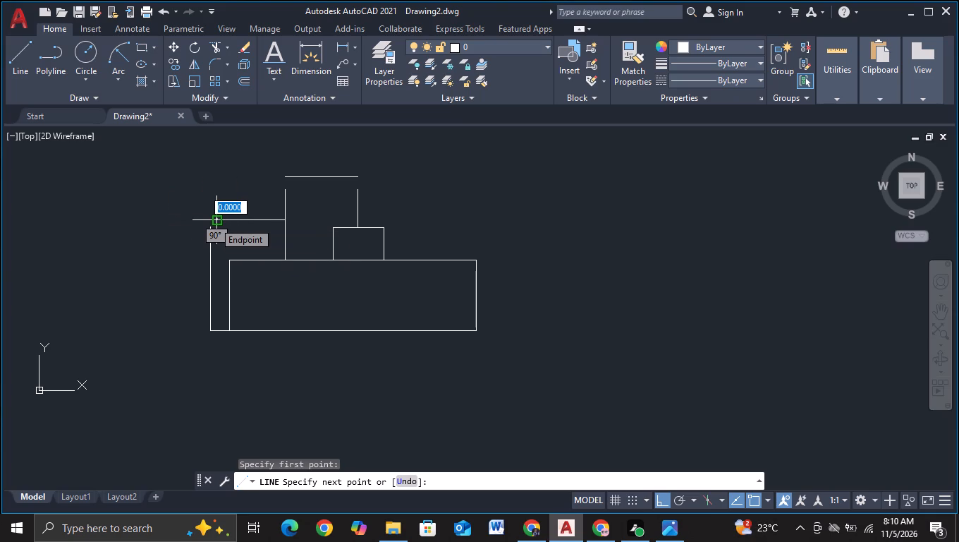
scroll(214, 222, up, 2)
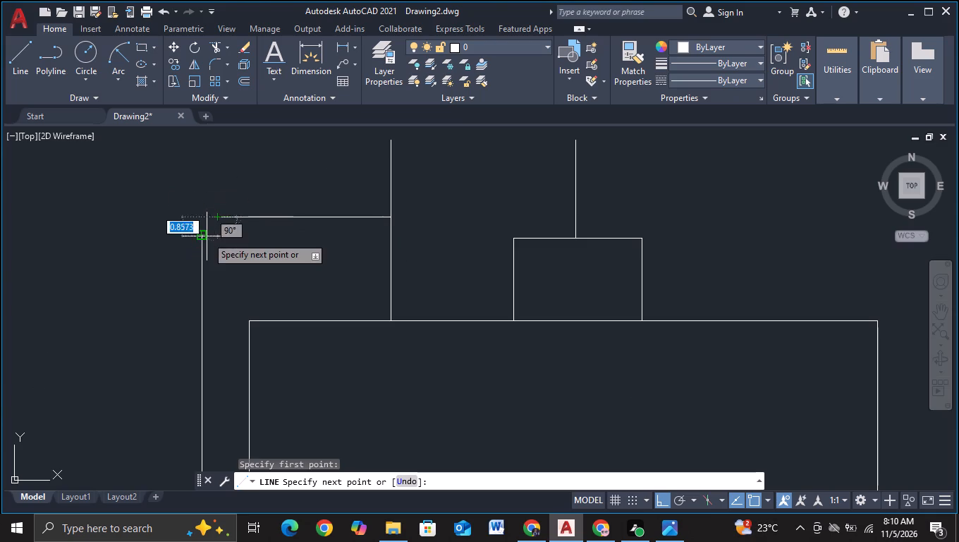
click(202, 217)
click(205, 247)
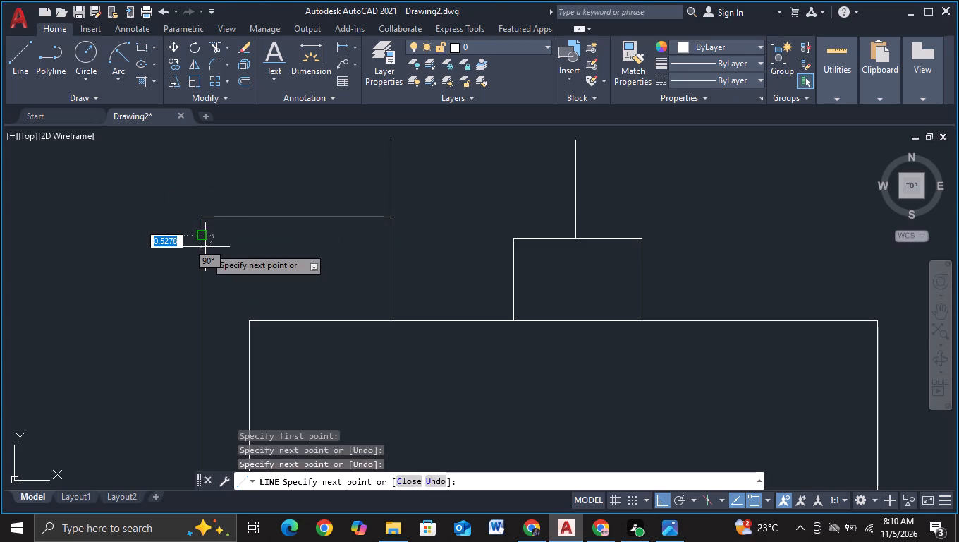
key(F1)
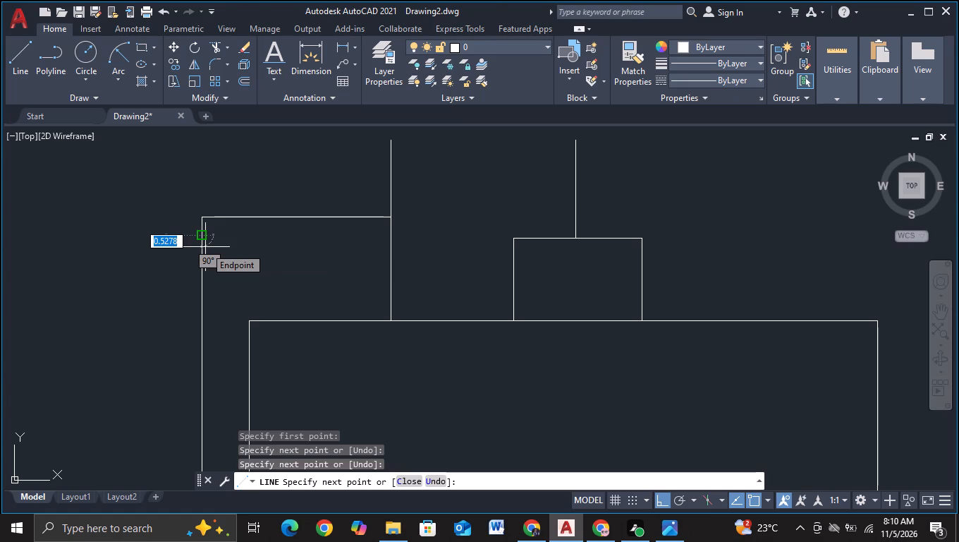
key(Escape)
key(Escape)
key(Escape)
key(Escape)
key(Escape)
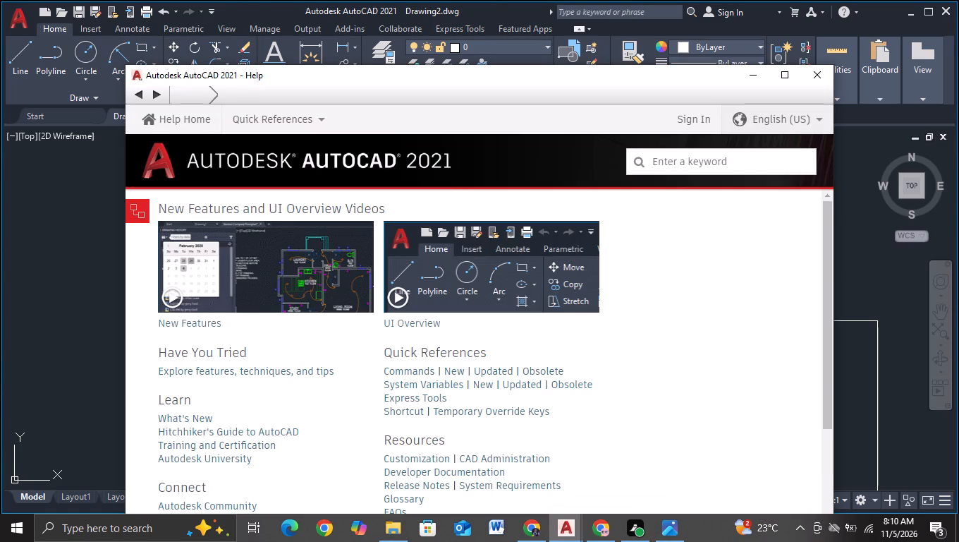
key(Escape)
click(817, 71)
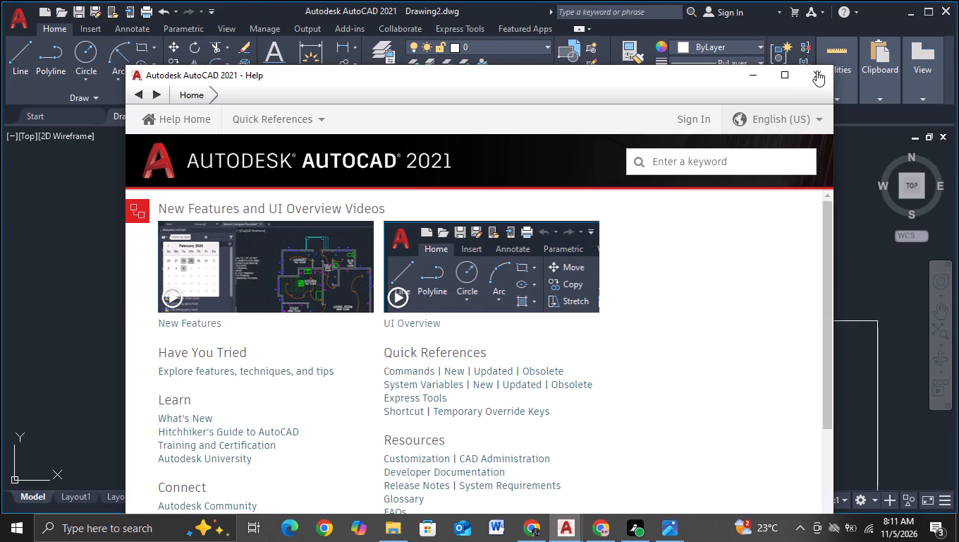
scroll(345, 321, down, 2)
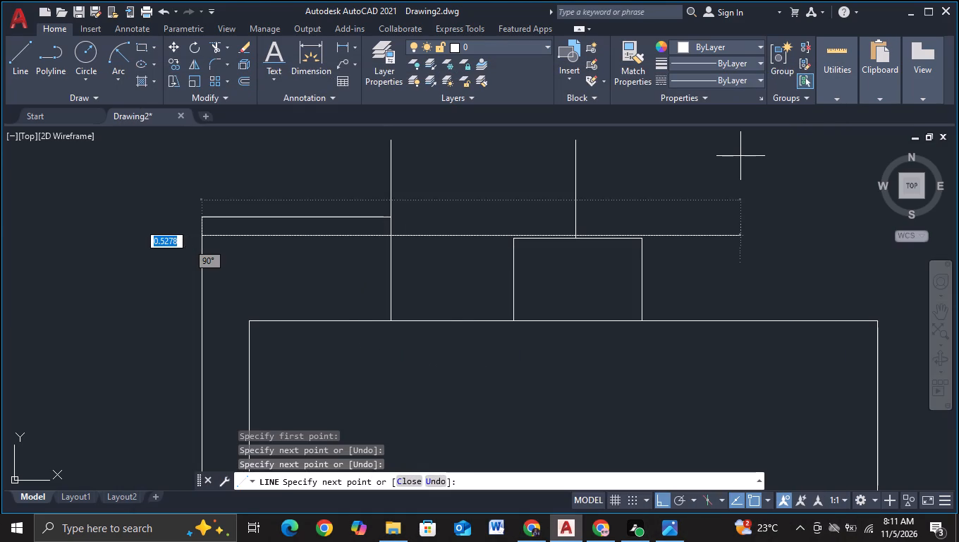
key(Escape)
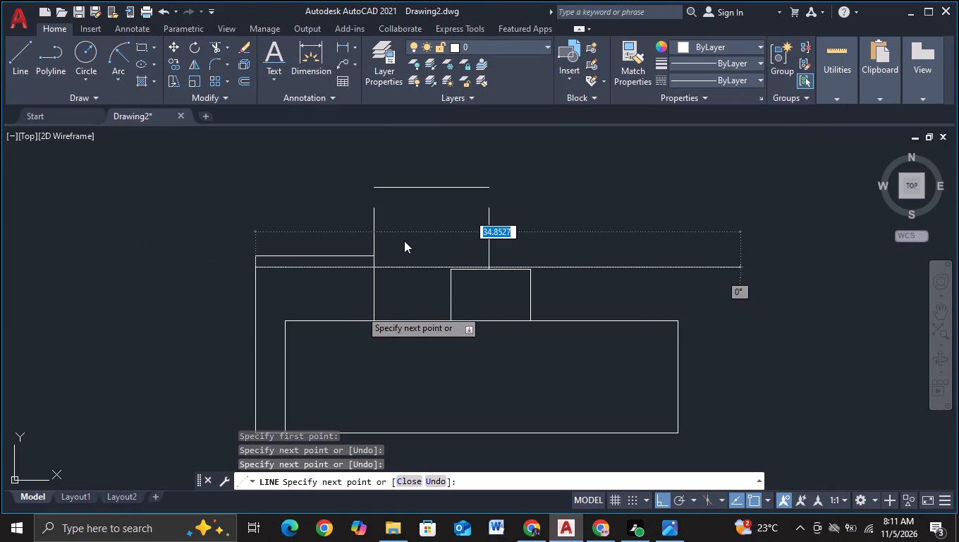
key(Escape)
key(Escape)
middle_drag(415, 366, 436, 322)
key(Escape)
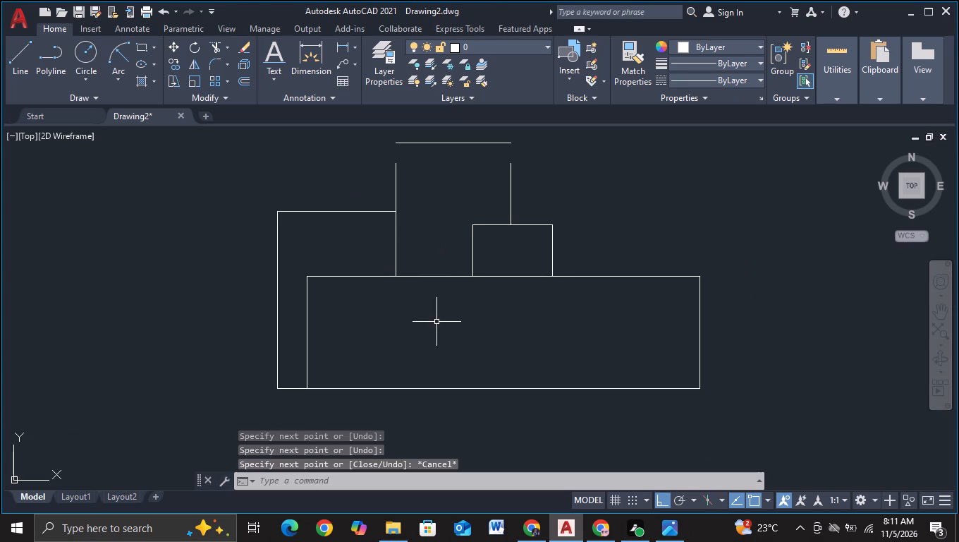
Extend the tall block's two vertical sides up to the raised top line.
middle_drag(420, 231, 392, 297)
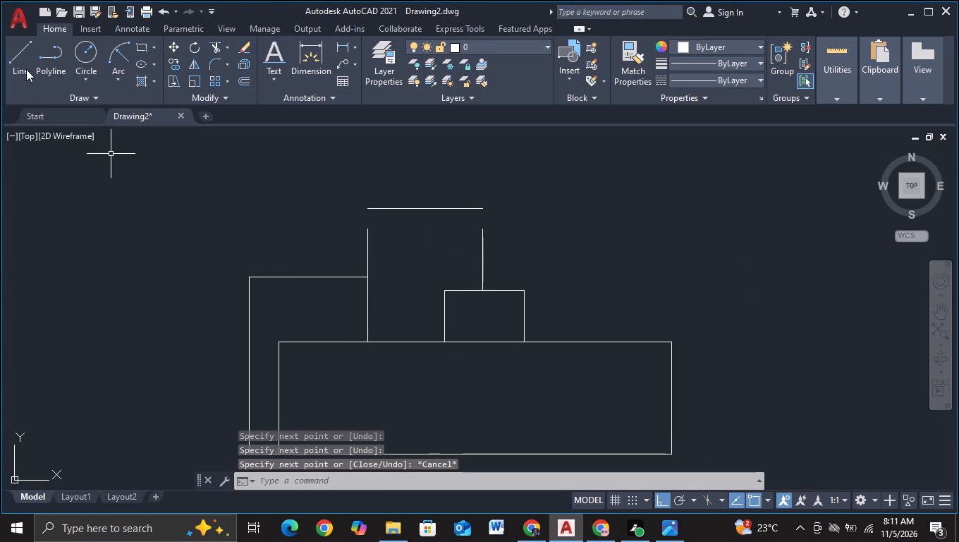
click(26, 69)
key(Escape)
key(e)
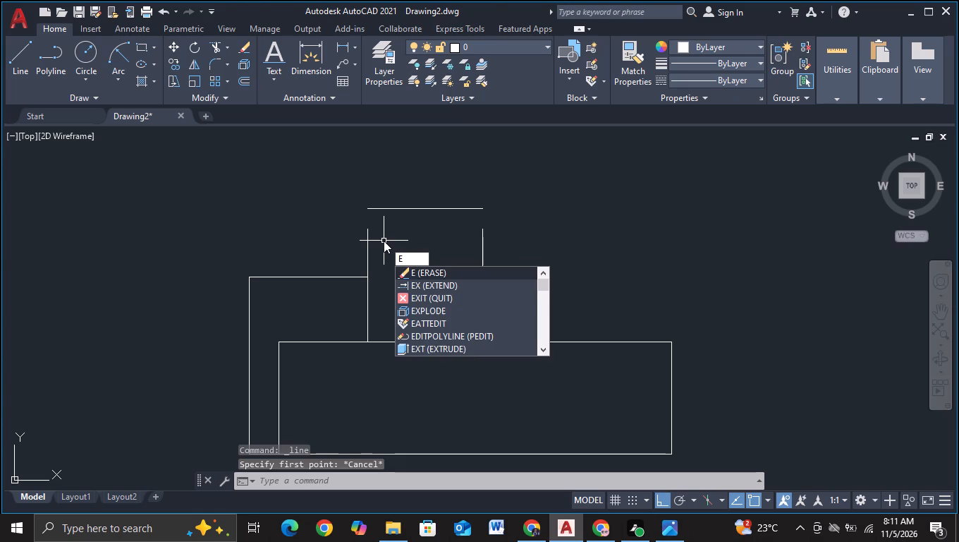
click(423, 286)
click(322, 241)
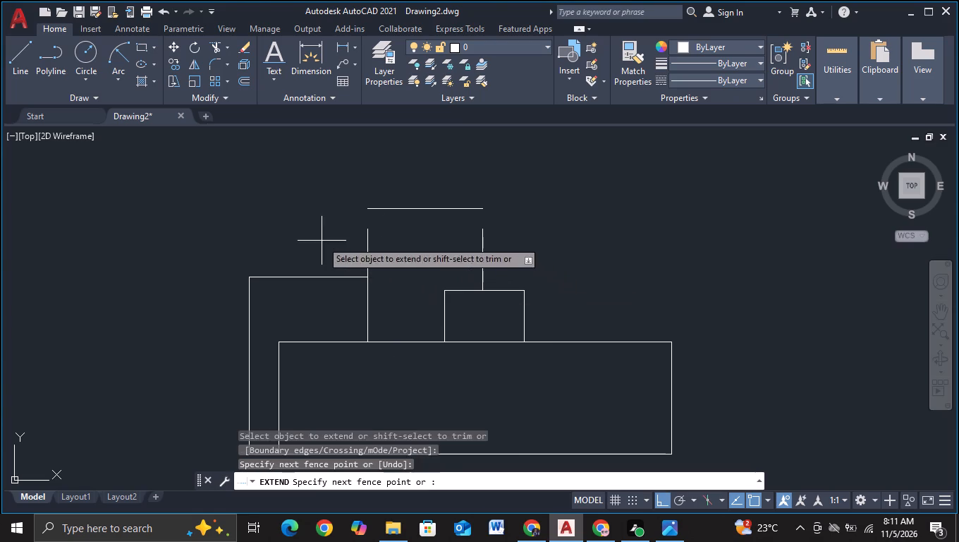
click(599, 234)
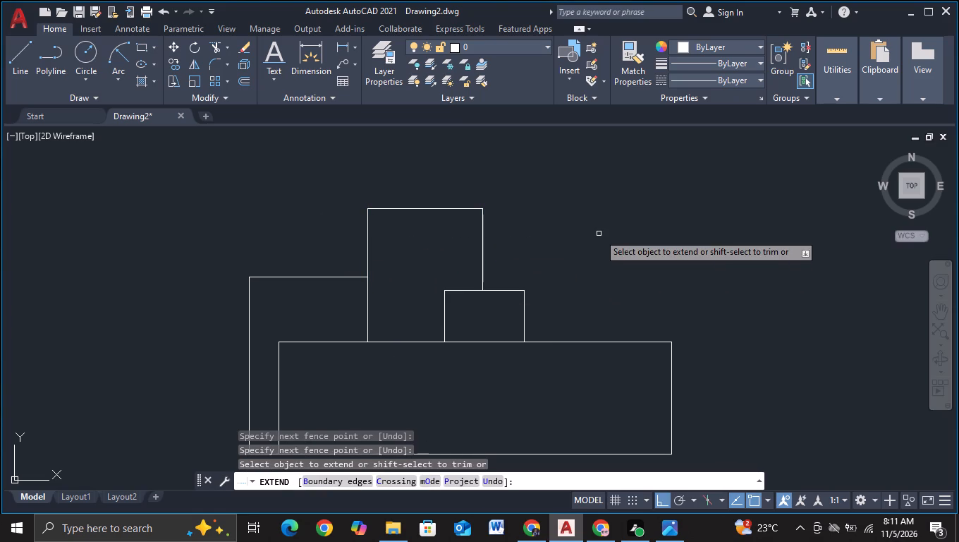
key(Escape)
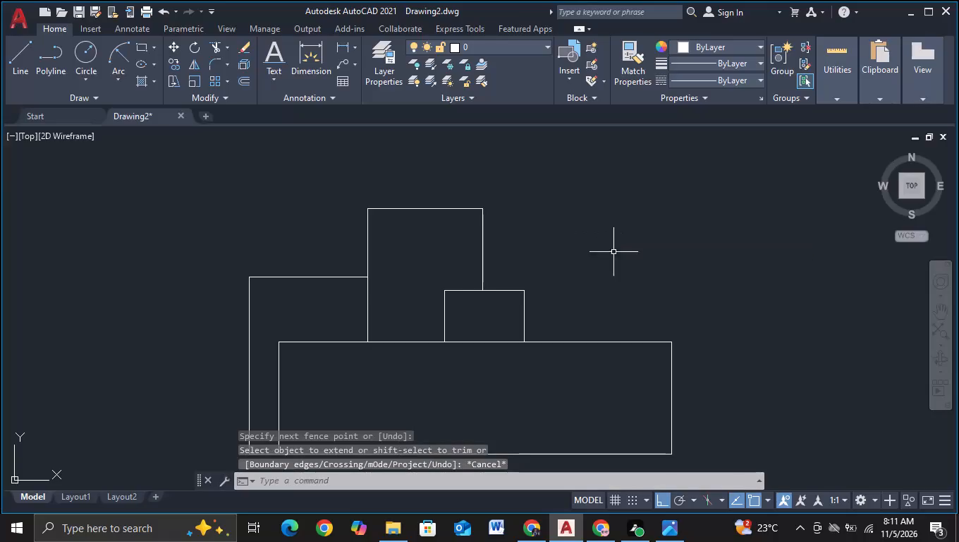
Move both segments of the small box's top edge straight up to about the height of the left block's top line.
click(496, 291)
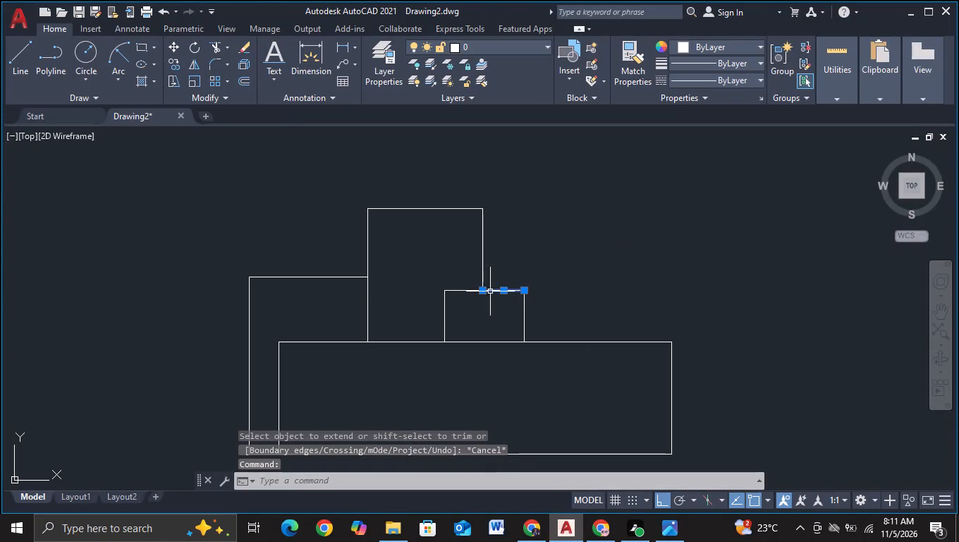
click(453, 289)
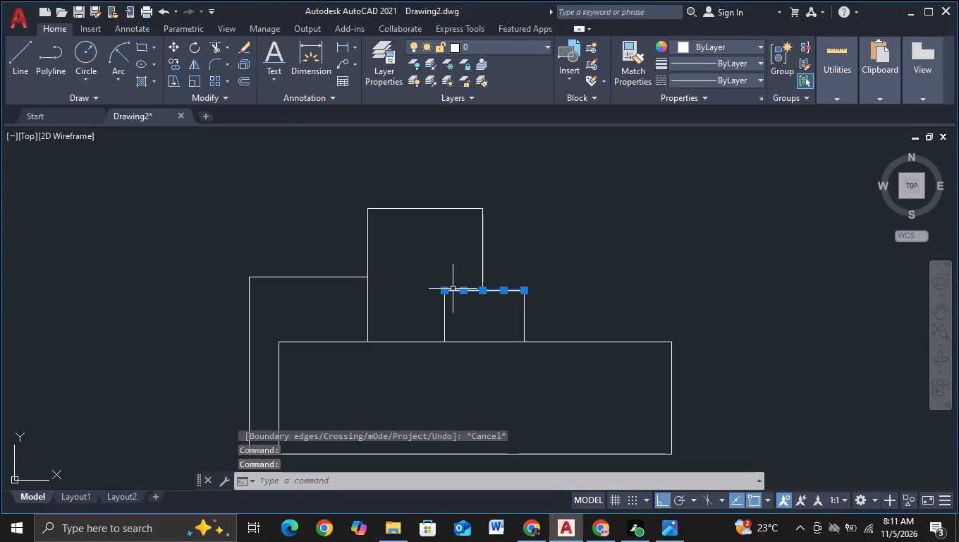
key(m)
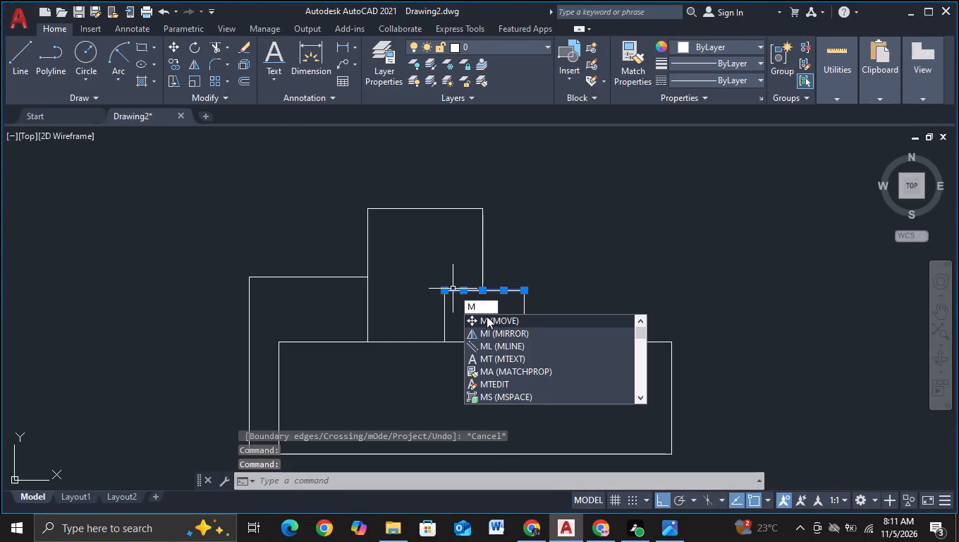
click(496, 320)
click(656, 301)
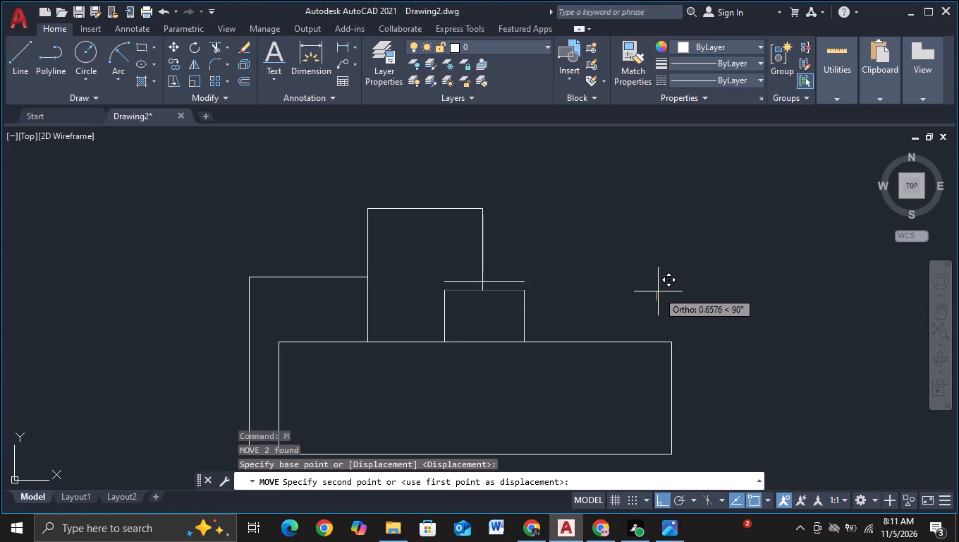
click(659, 288)
key(Escape)
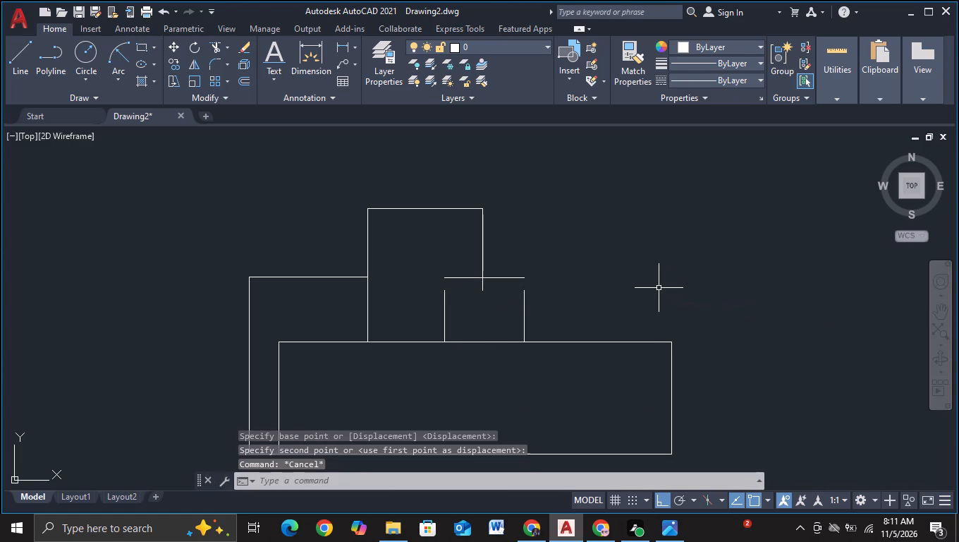
Extend the small box's two vertical sides up to its raised top edge.
key(e)
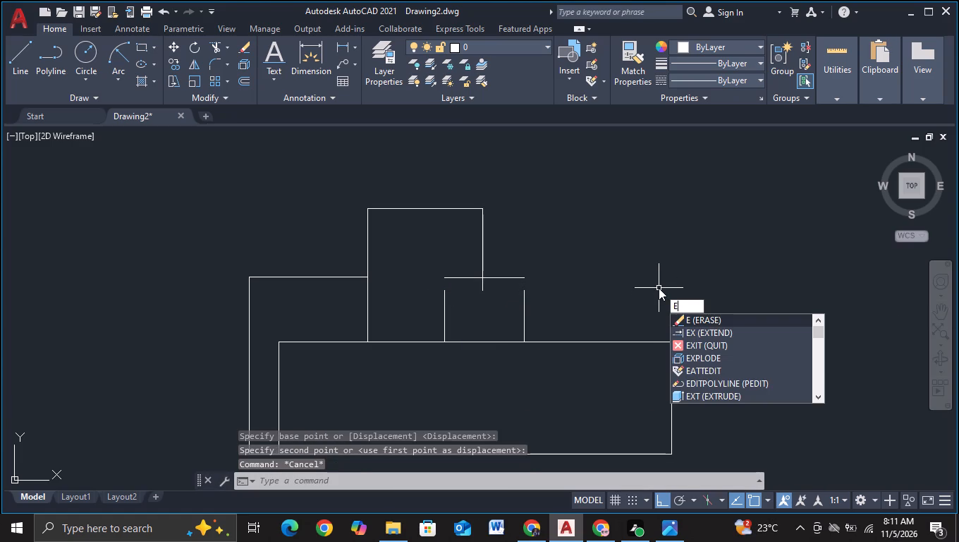
click(712, 335)
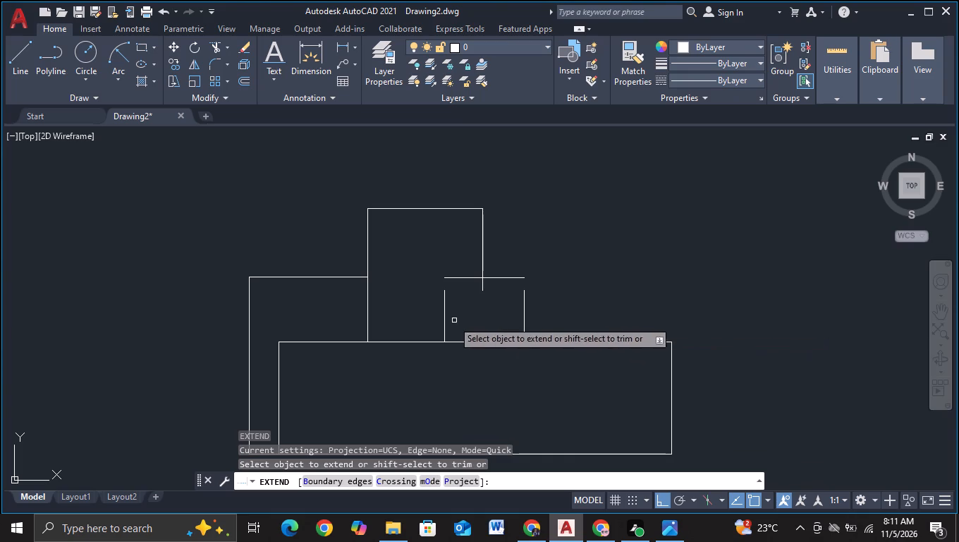
click(429, 298)
click(449, 298)
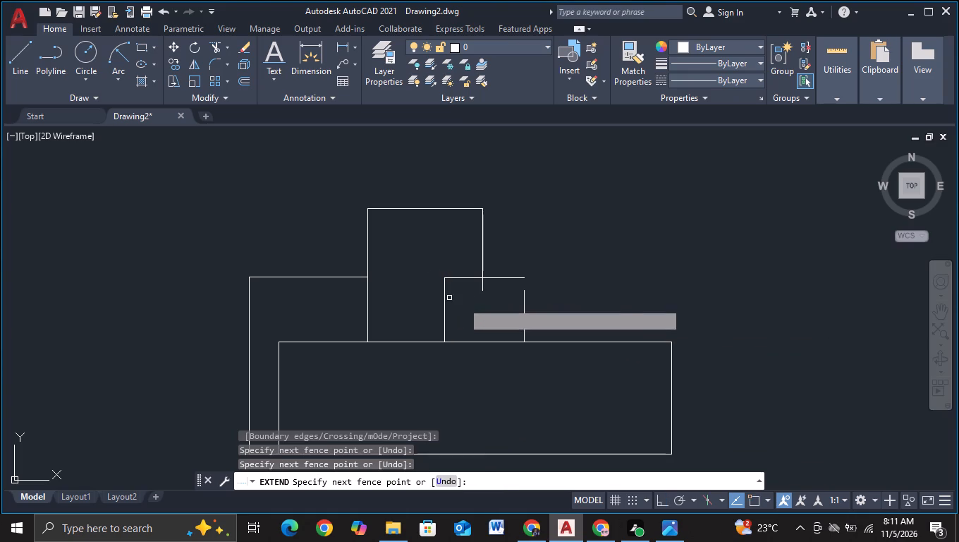
click(511, 299)
click(534, 298)
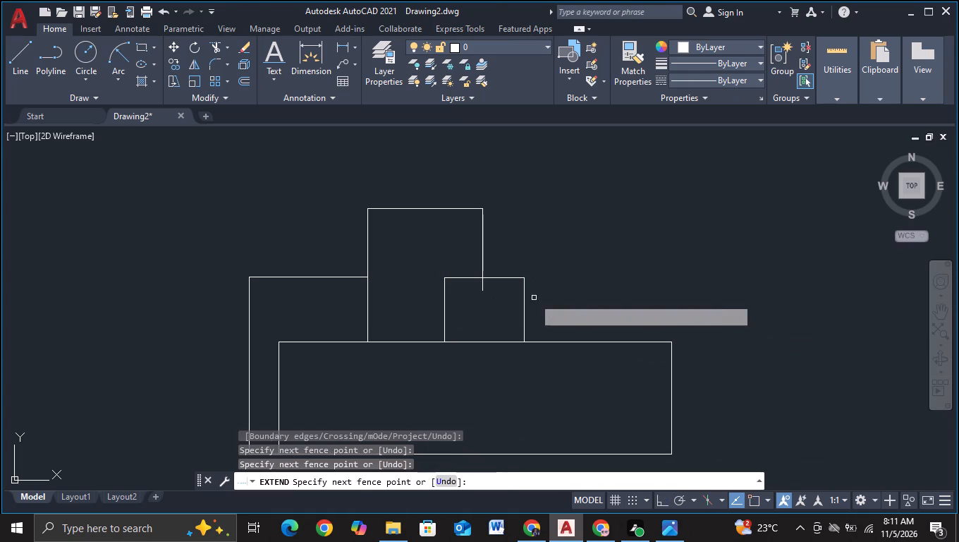
key(Escape)
Trim off the end of the tall block's right side that hangs below the small box's top edge.
click(210, 47)
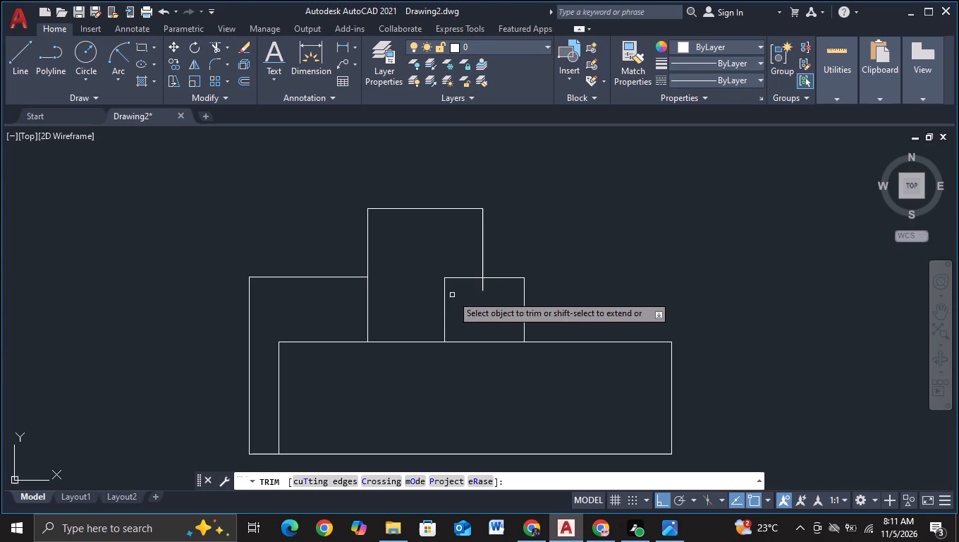
click(469, 285)
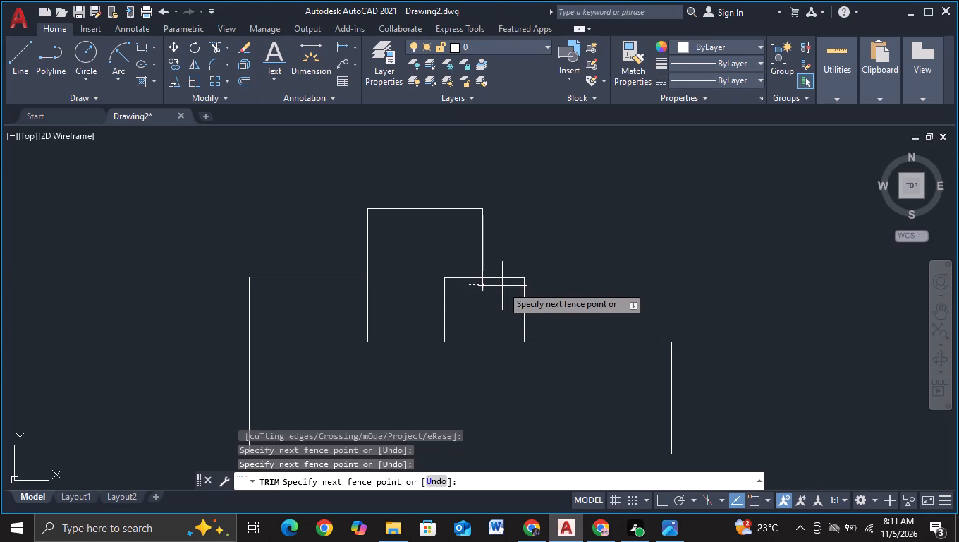
click(502, 286)
key(Escape)
Draw connected lines from about 5.3 before the large rectangle's top-right corner: a short rise, about 10.5 rightward, and a long vertical downward.
middle_drag(513, 400, 513, 400)
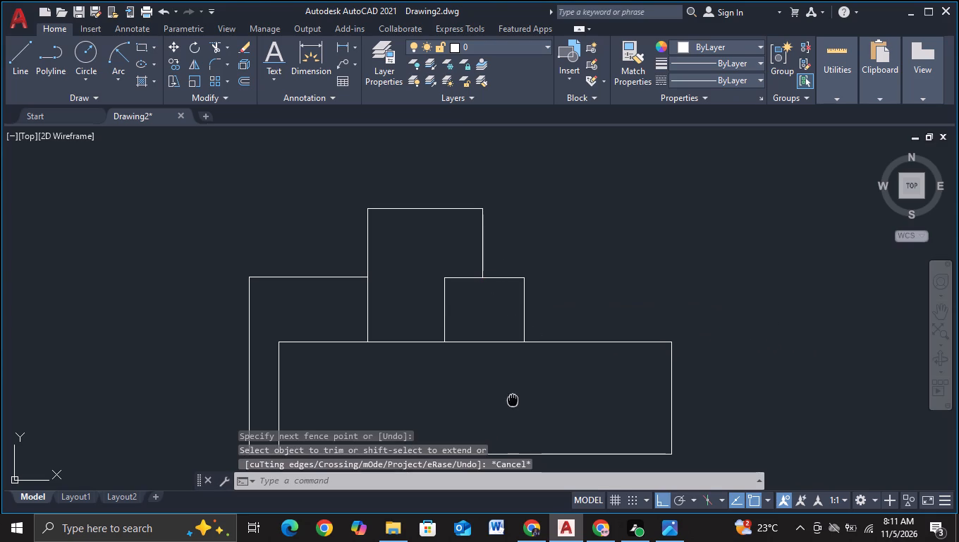
middle_drag(513, 400, 408, 326)
click(11, 71)
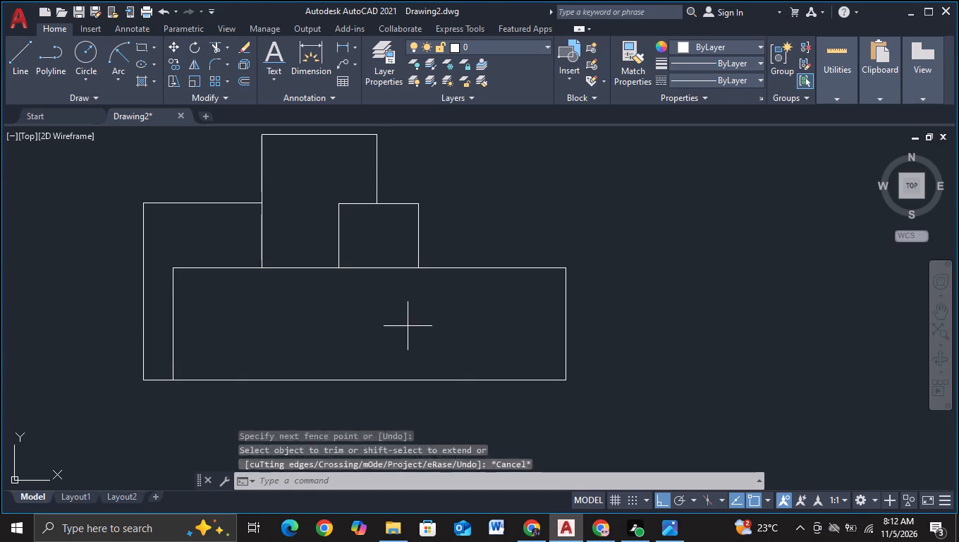
click(491, 268)
click(492, 229)
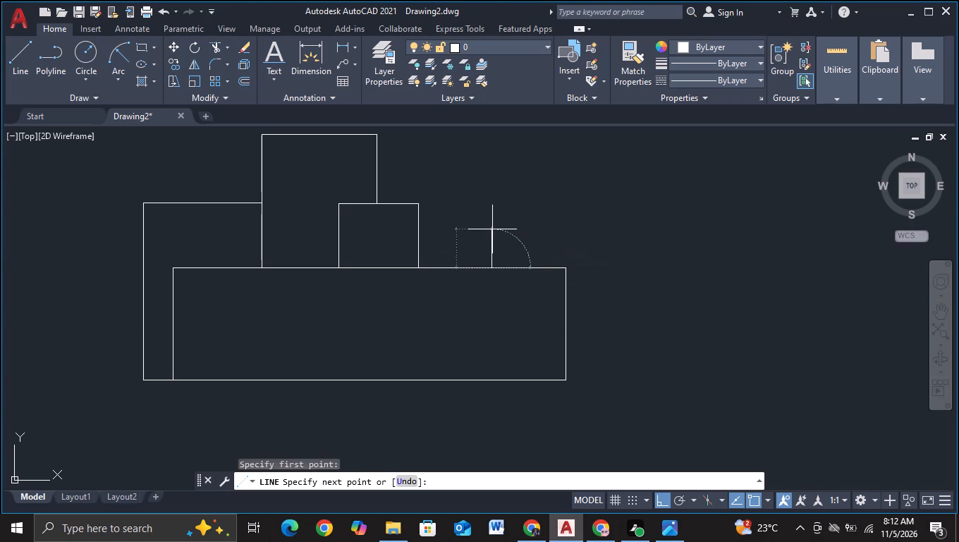
click(637, 234)
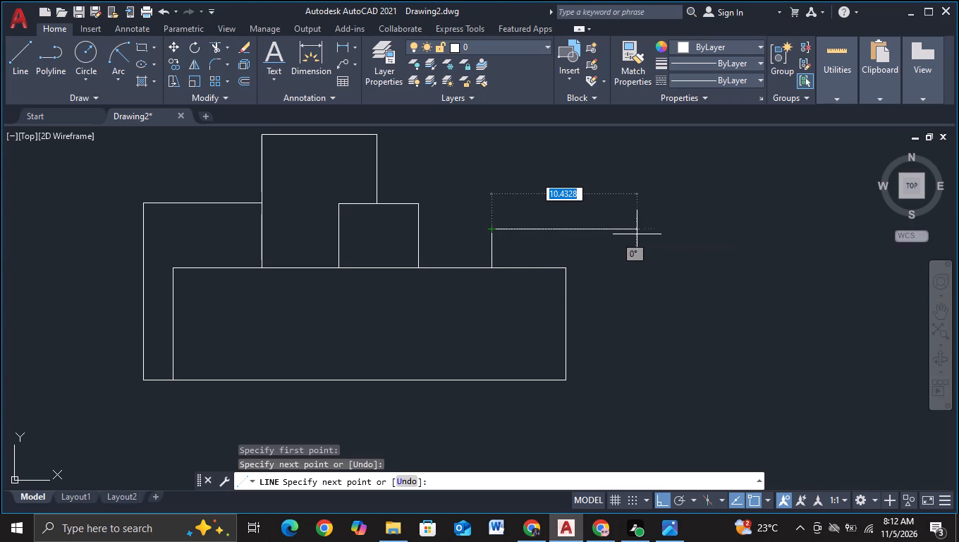
scroll(630, 384, down, 2)
middle_drag(630, 384, 603, 260)
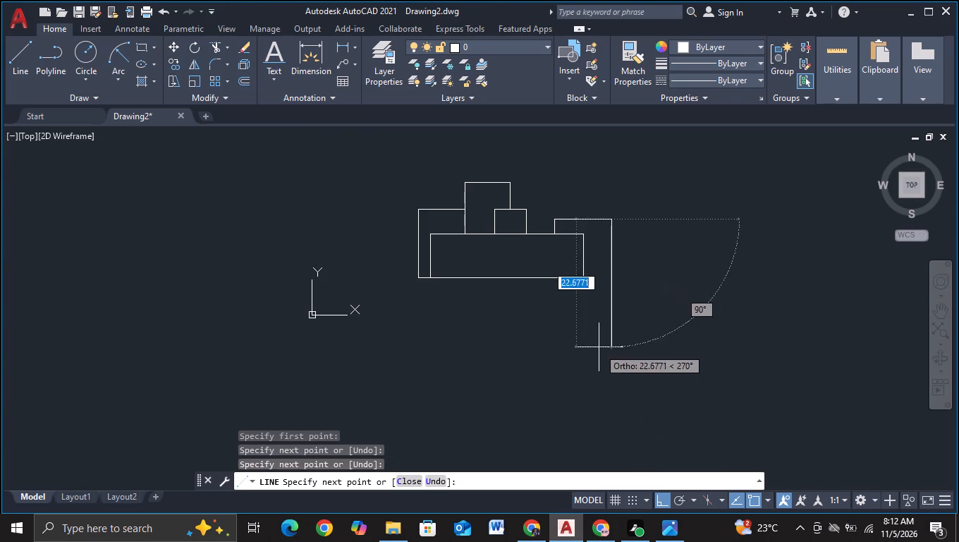
click(600, 388)
key(Escape)
Move the long vertical line slightly left so that it crosses the short horizontal near its right end.
click(646, 287)
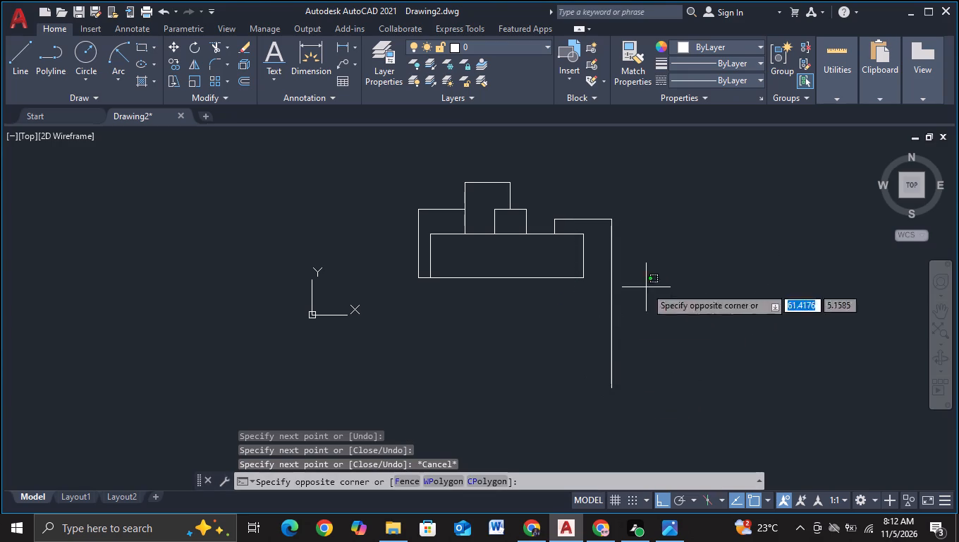
click(549, 323)
key(m)
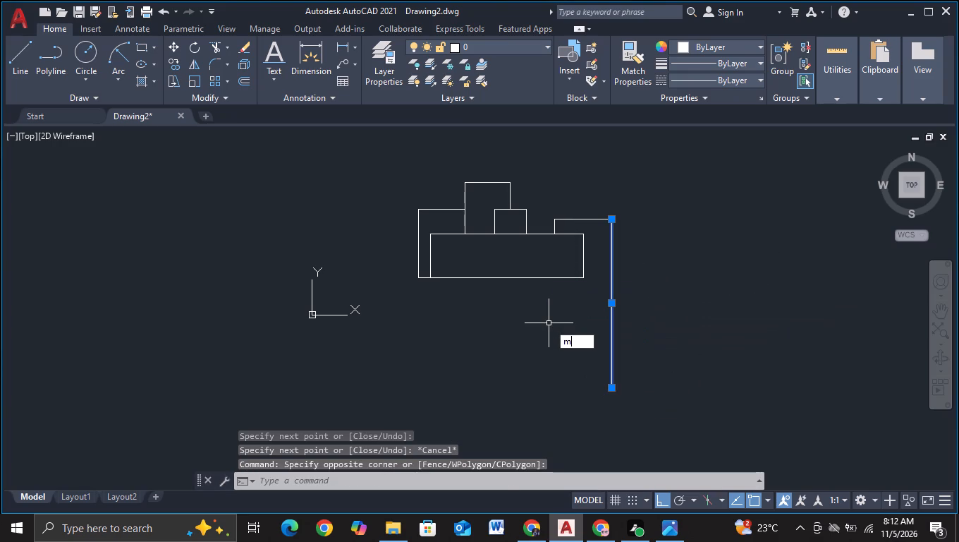
click(581, 351)
click(851, 345)
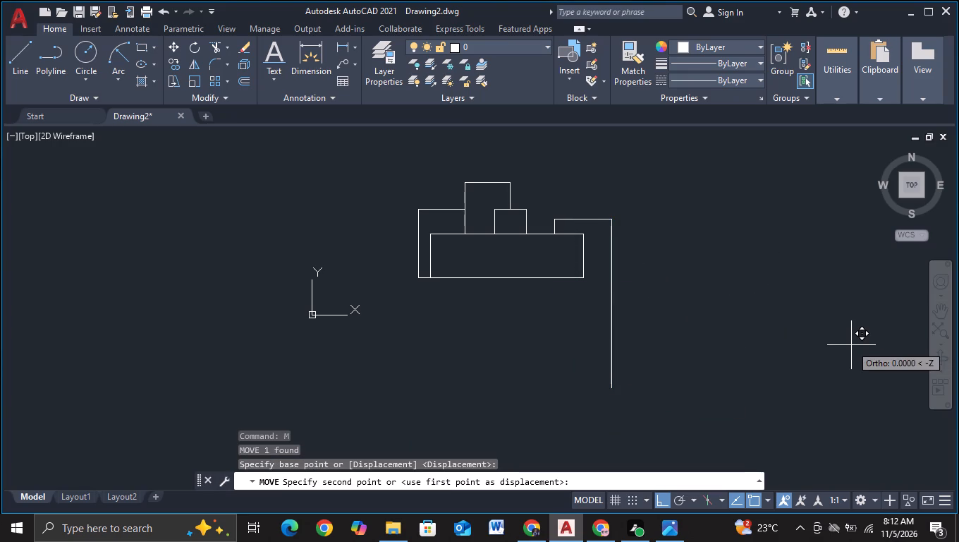
click(846, 343)
key(Escape)
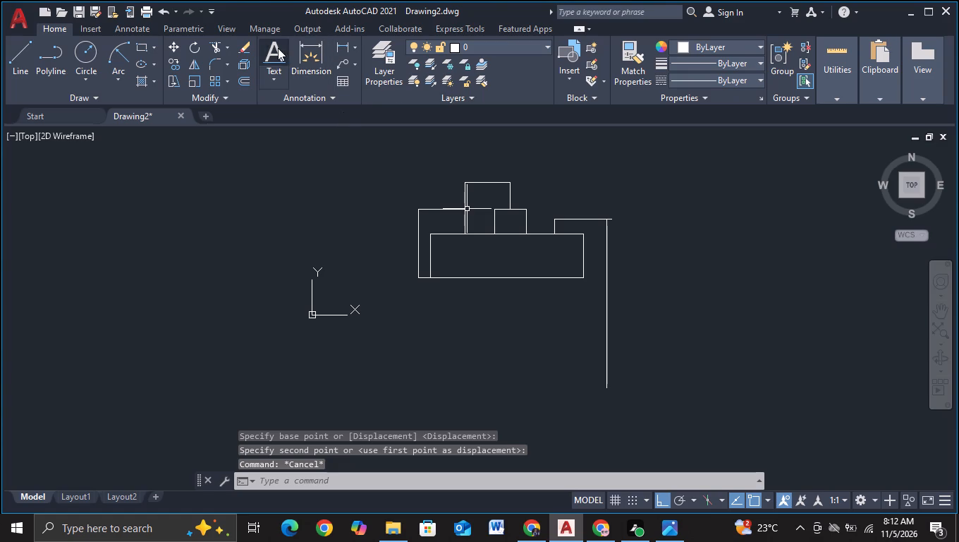
Trim the short horizontal's overhang beyond the long vertical line.
click(212, 40)
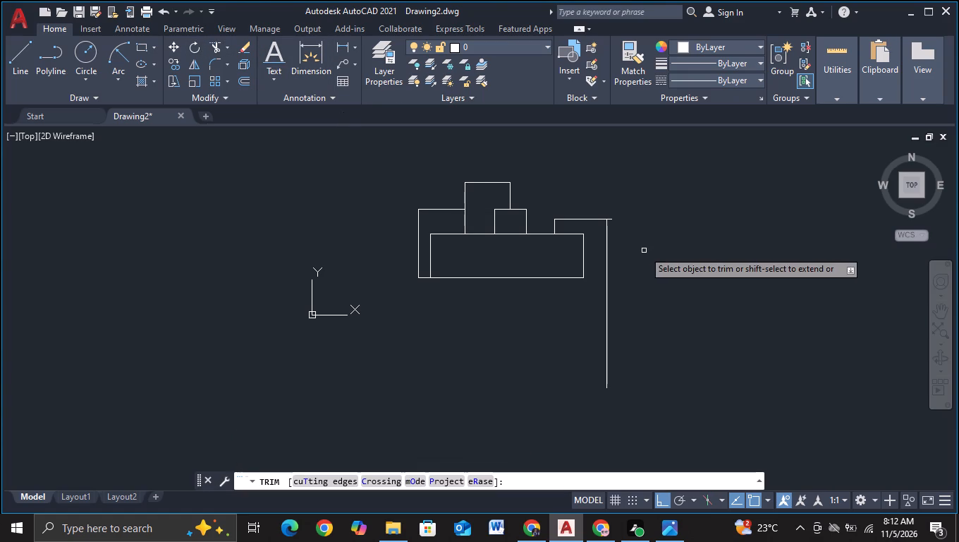
click(611, 221)
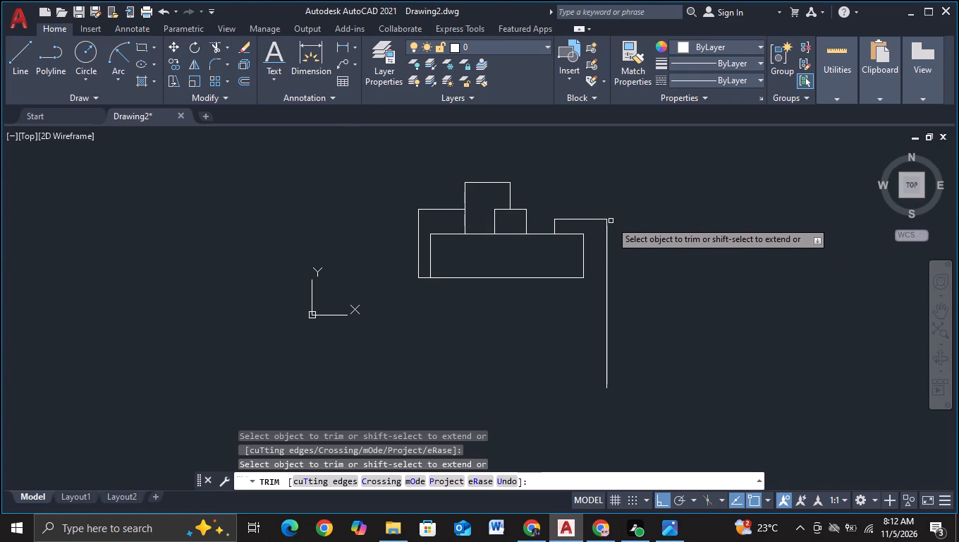
key(Escape)
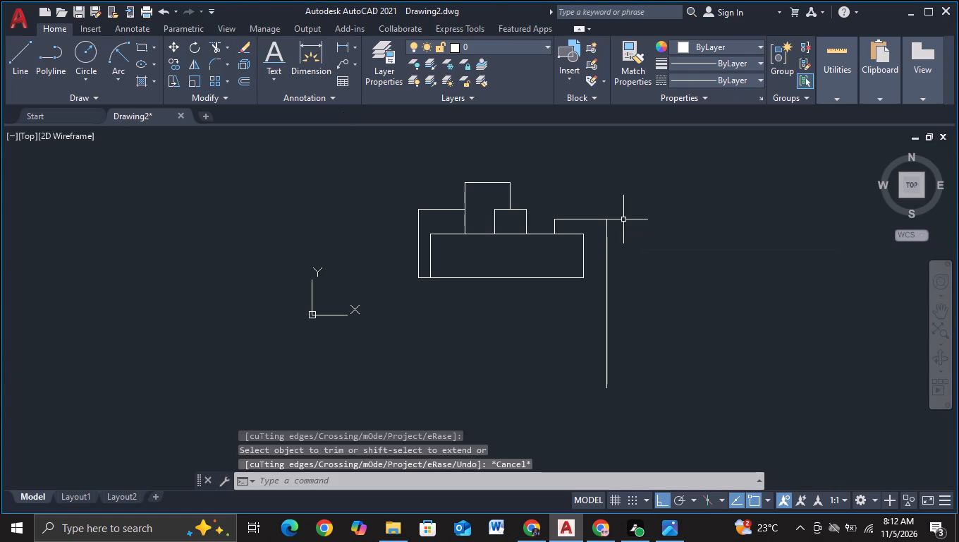
Draw connected lines from the new short horizontal: up about 6.8, right 12.7, down 6.8, right 10.9, down 2.8 and left 11.4.
click(29, 67)
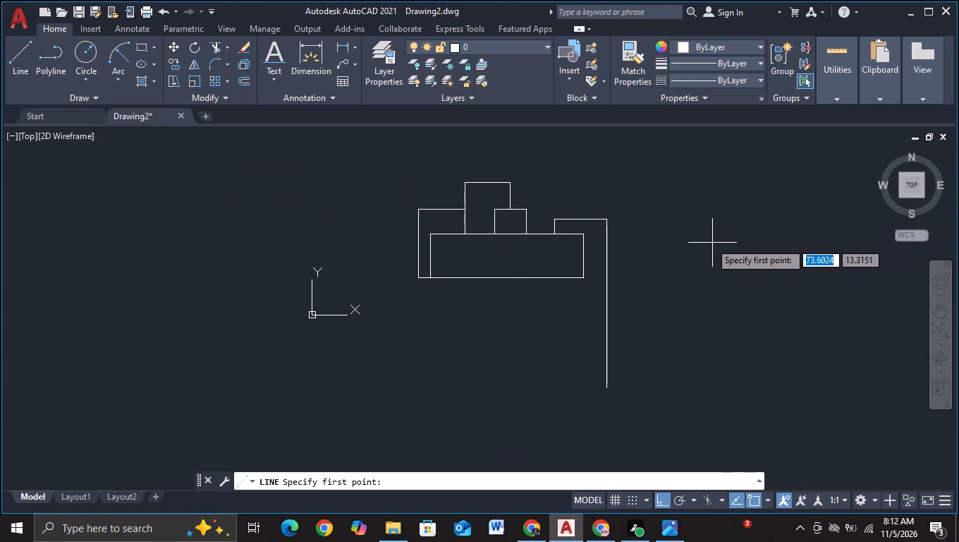
click(584, 219)
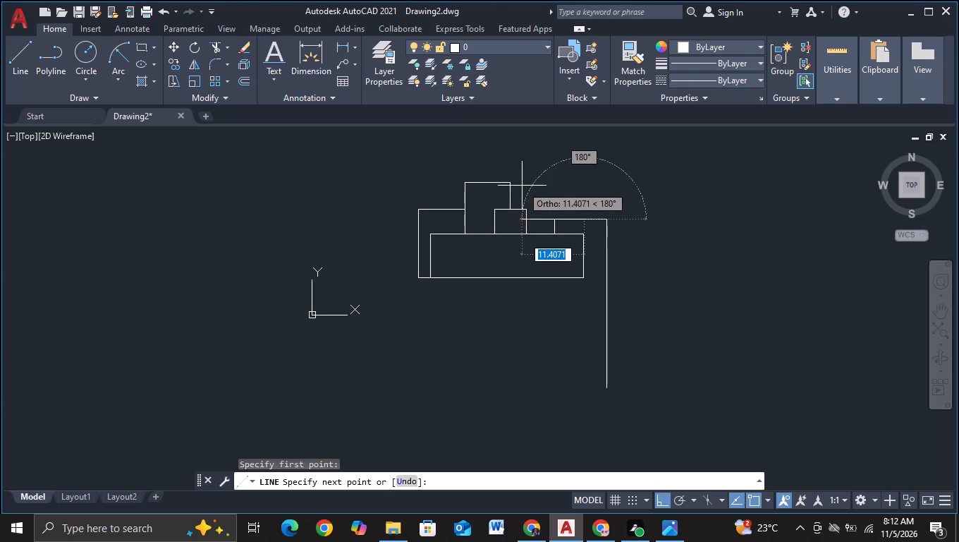
click(584, 183)
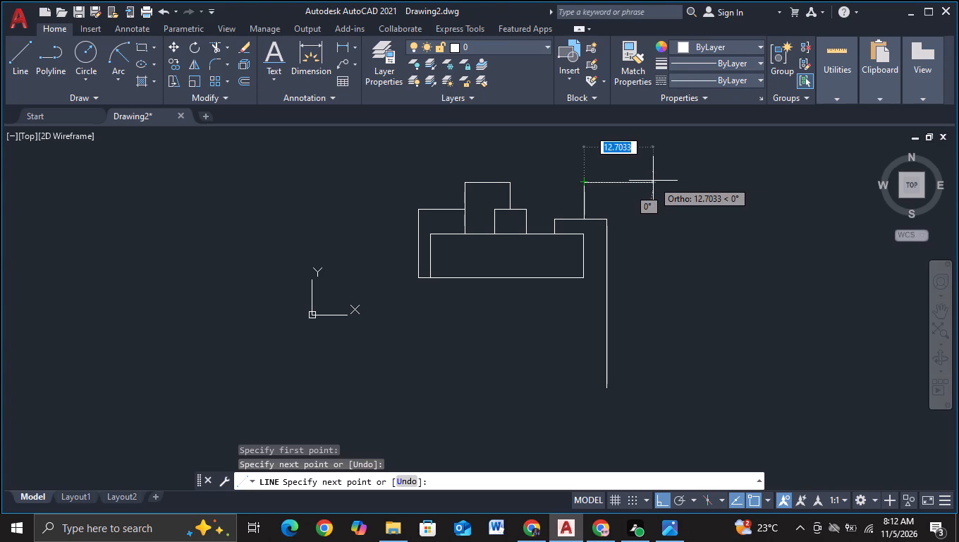
click(653, 181)
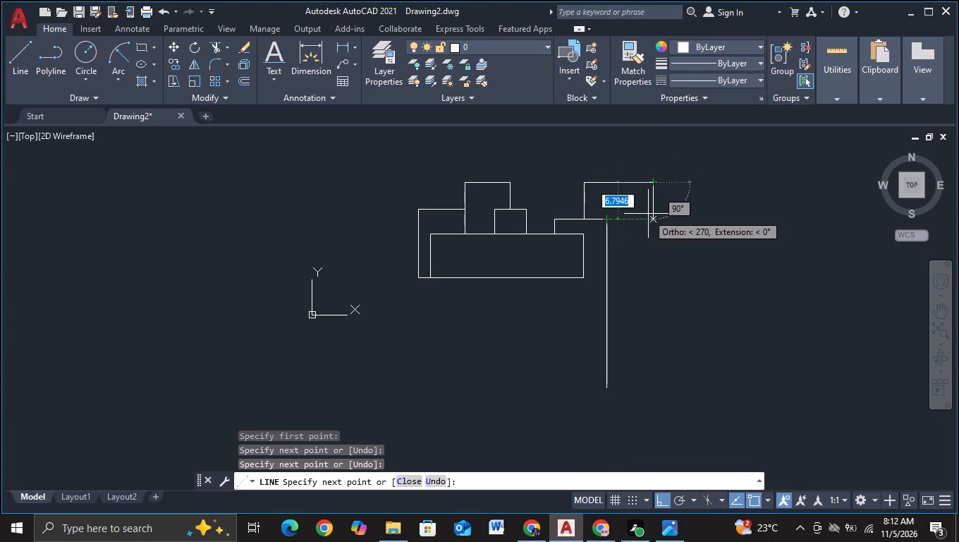
click(654, 219)
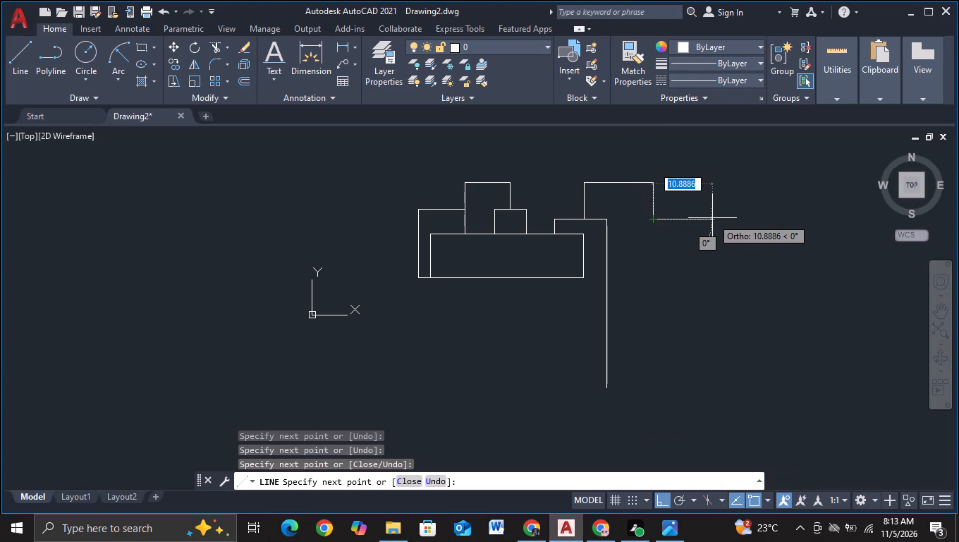
click(712, 218)
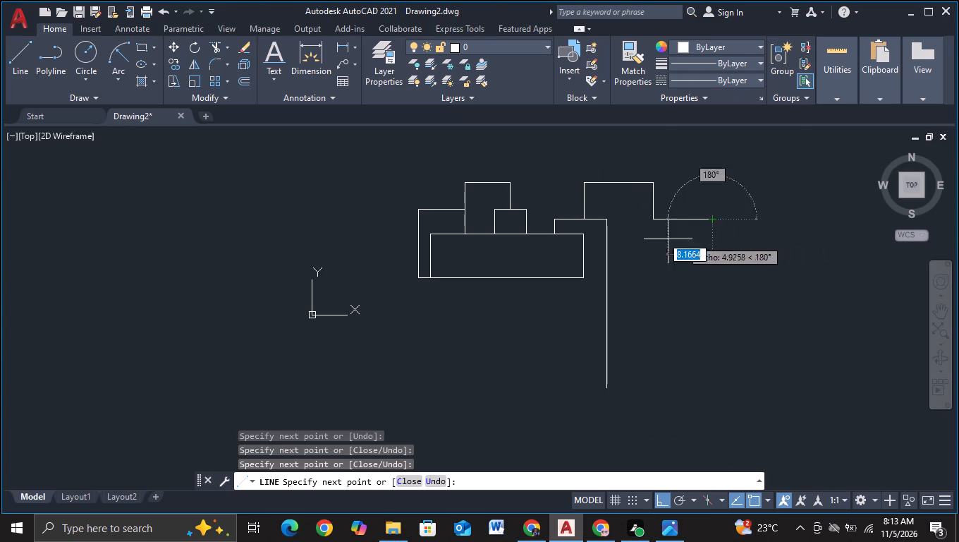
click(714, 234)
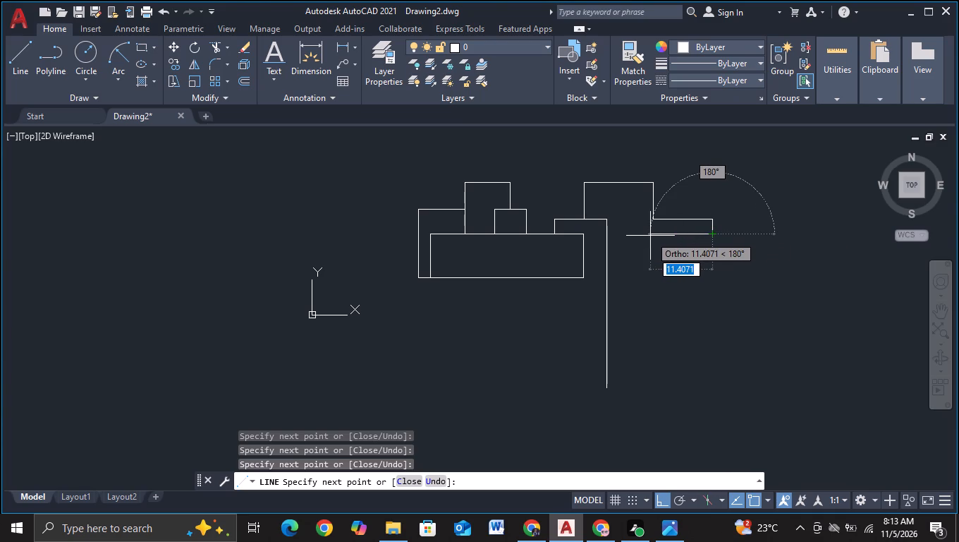
click(650, 236)
key(Escape)
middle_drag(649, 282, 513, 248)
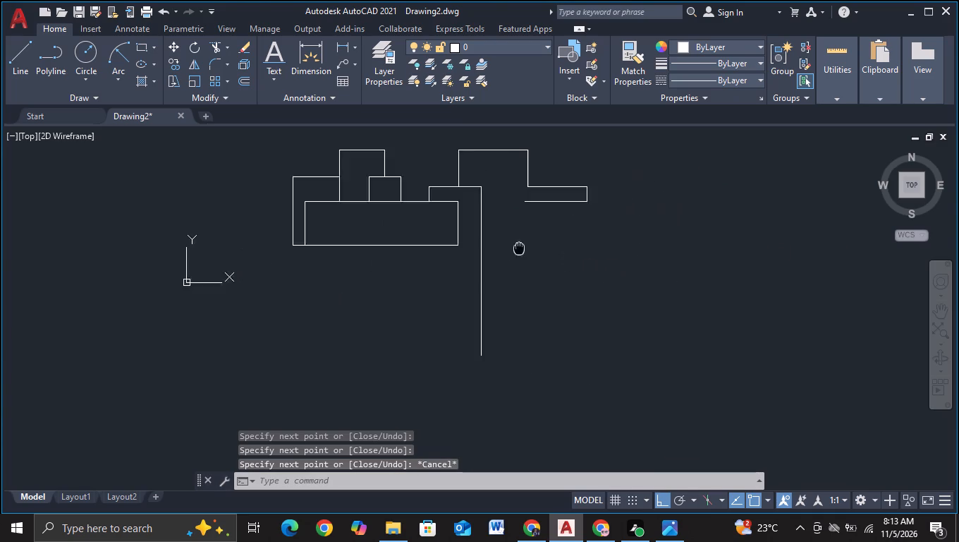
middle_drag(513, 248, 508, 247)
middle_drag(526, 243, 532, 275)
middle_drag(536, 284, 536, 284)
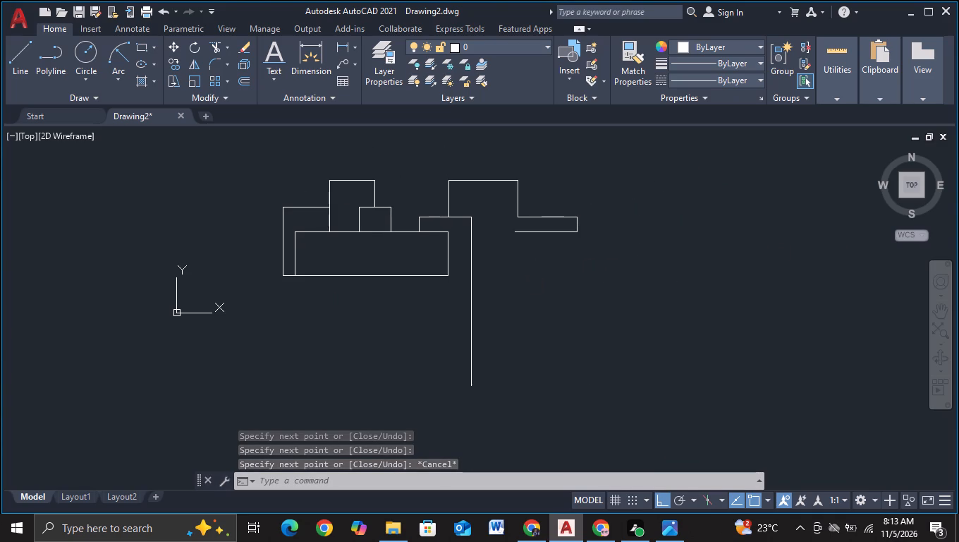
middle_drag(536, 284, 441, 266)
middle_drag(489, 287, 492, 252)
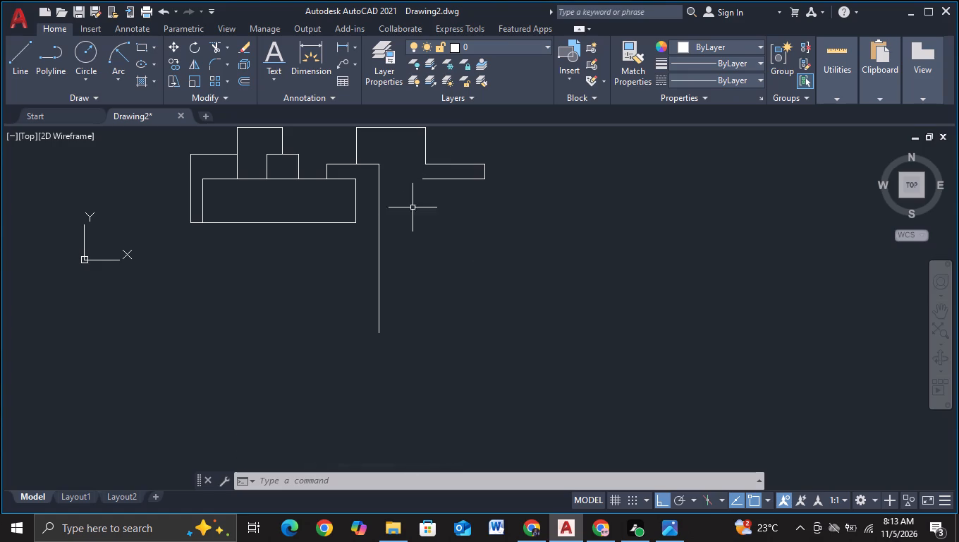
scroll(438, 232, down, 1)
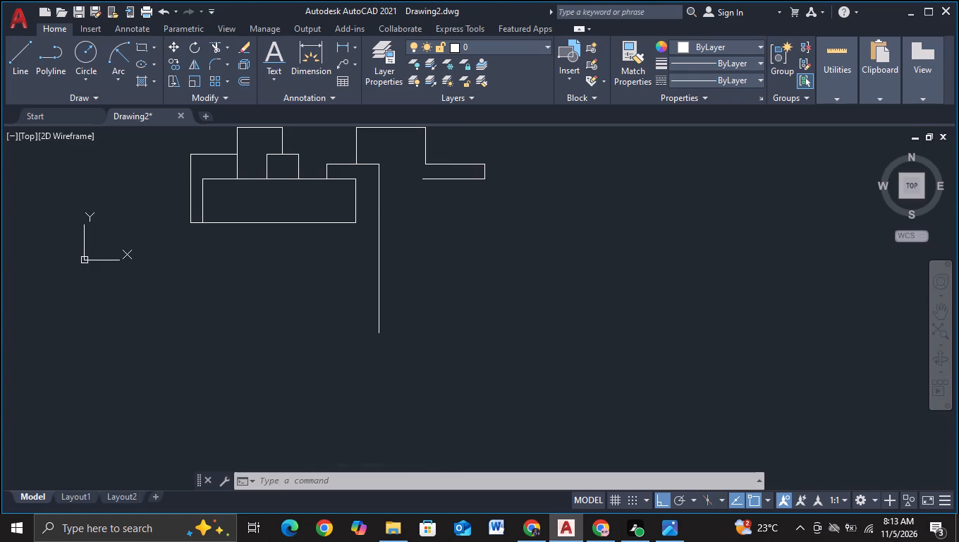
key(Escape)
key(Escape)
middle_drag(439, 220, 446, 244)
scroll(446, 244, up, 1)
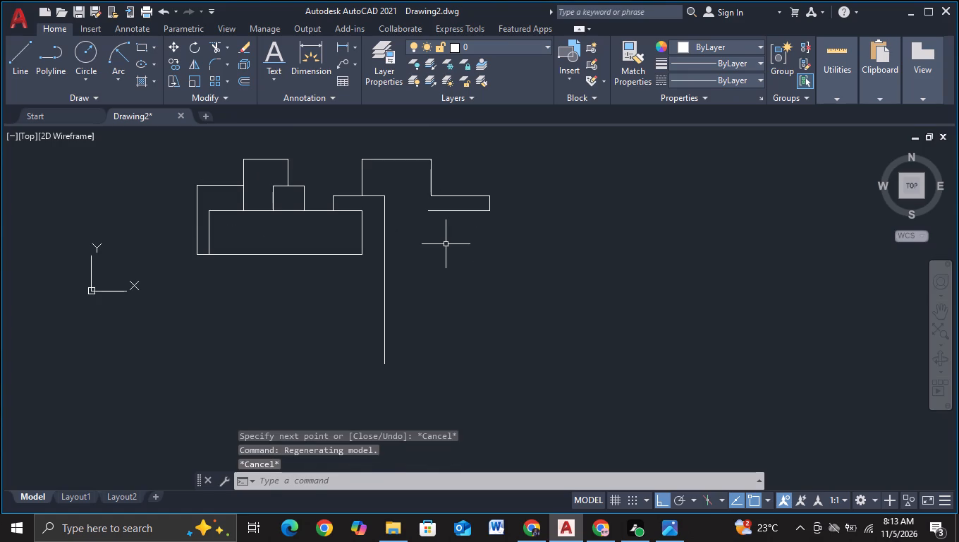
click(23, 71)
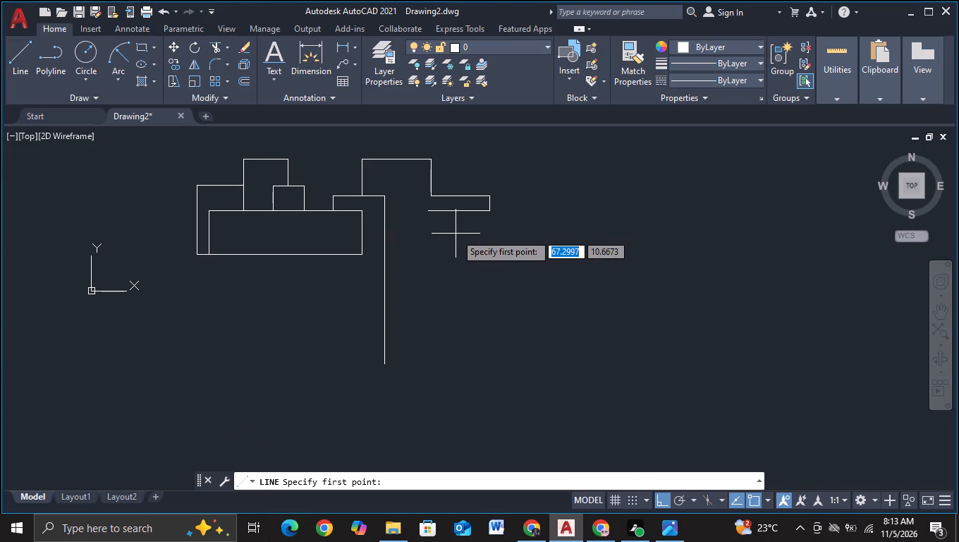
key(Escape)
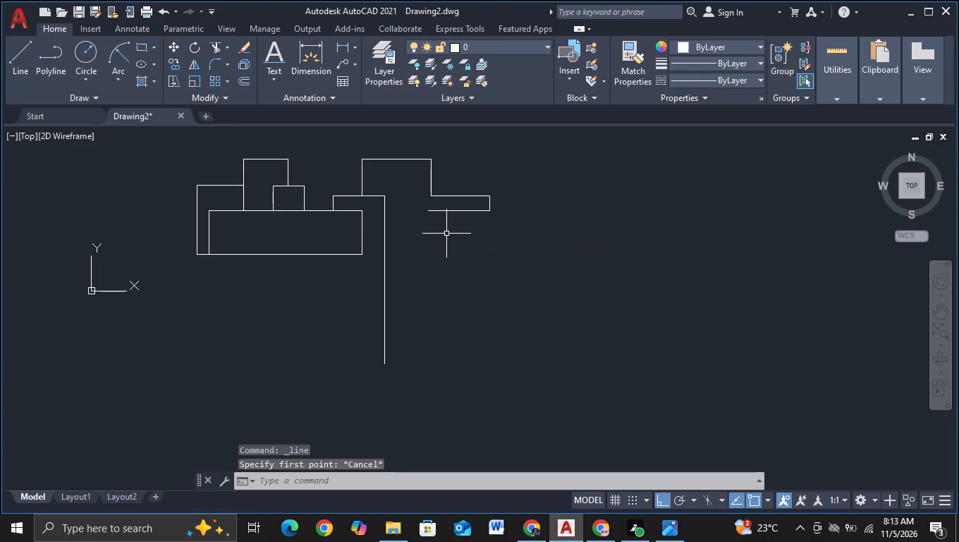
Trim away both vertical sides, the two lower horizontals and the short end vertical of the new line chain, keeping only its top line.
click(212, 43)
click(355, 176)
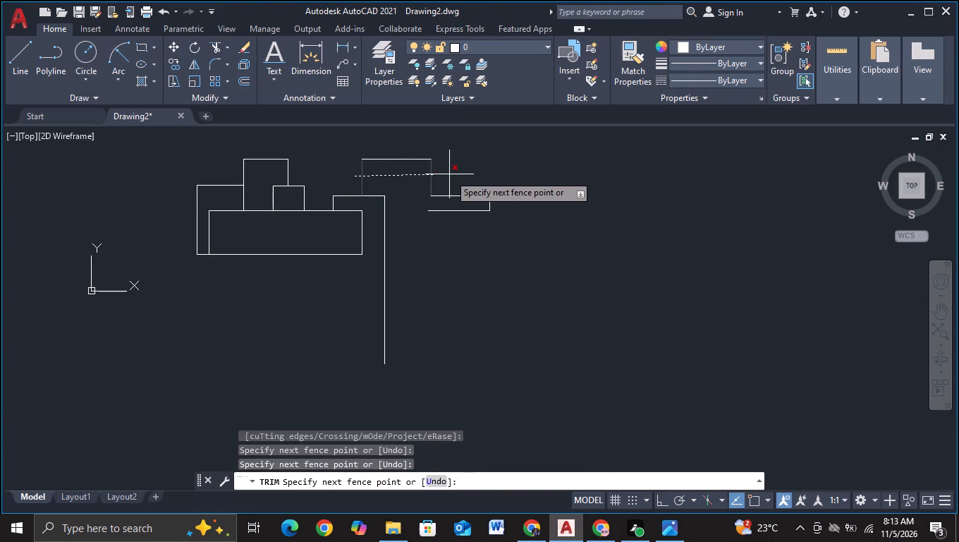
click(454, 174)
click(452, 186)
click(453, 218)
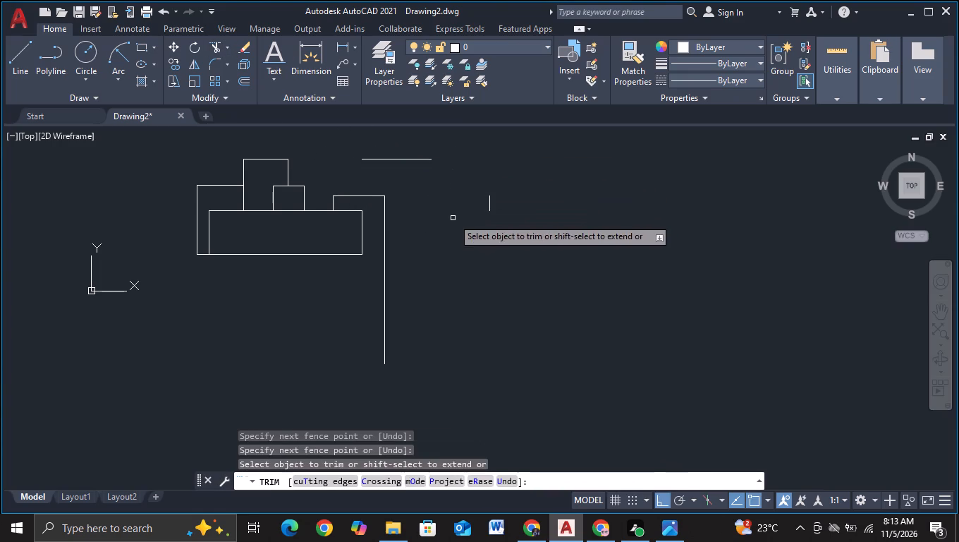
click(449, 202)
click(532, 210)
key(Escape)
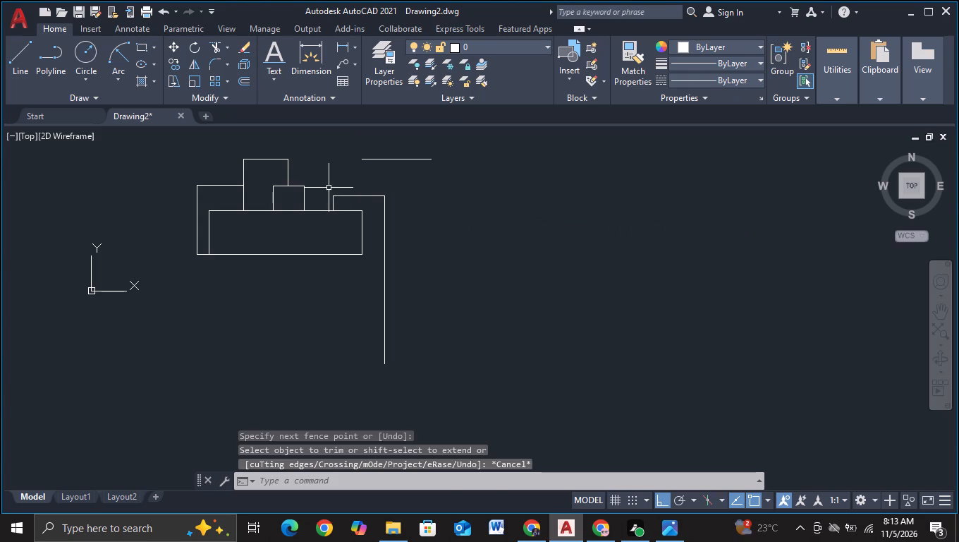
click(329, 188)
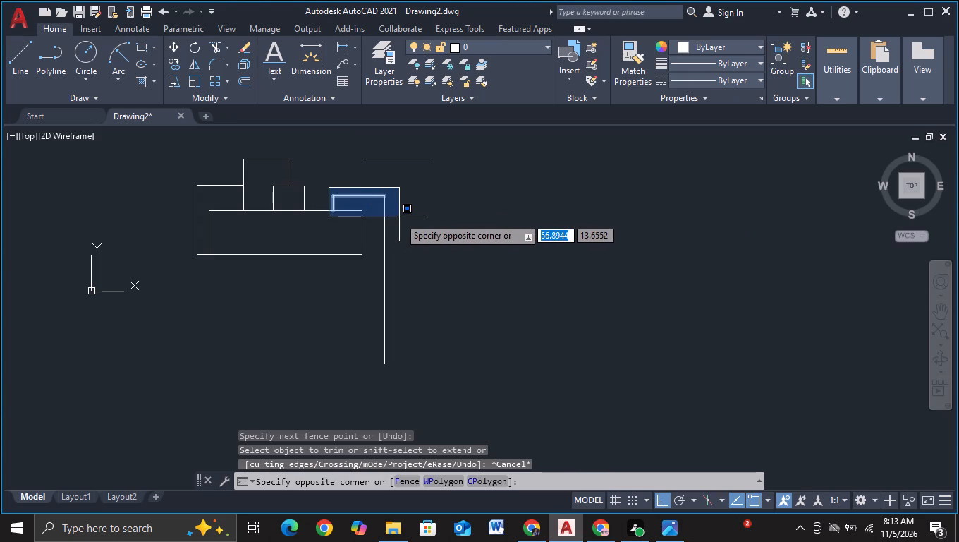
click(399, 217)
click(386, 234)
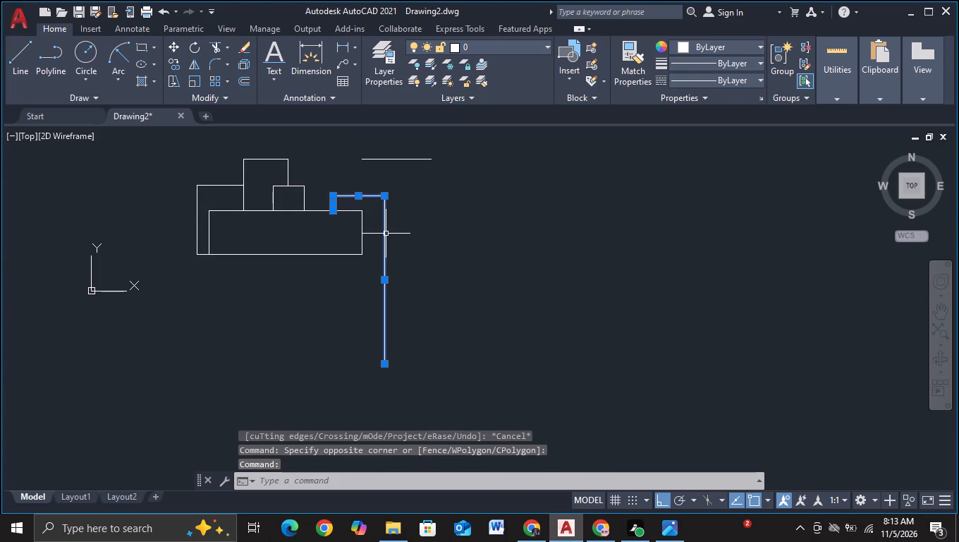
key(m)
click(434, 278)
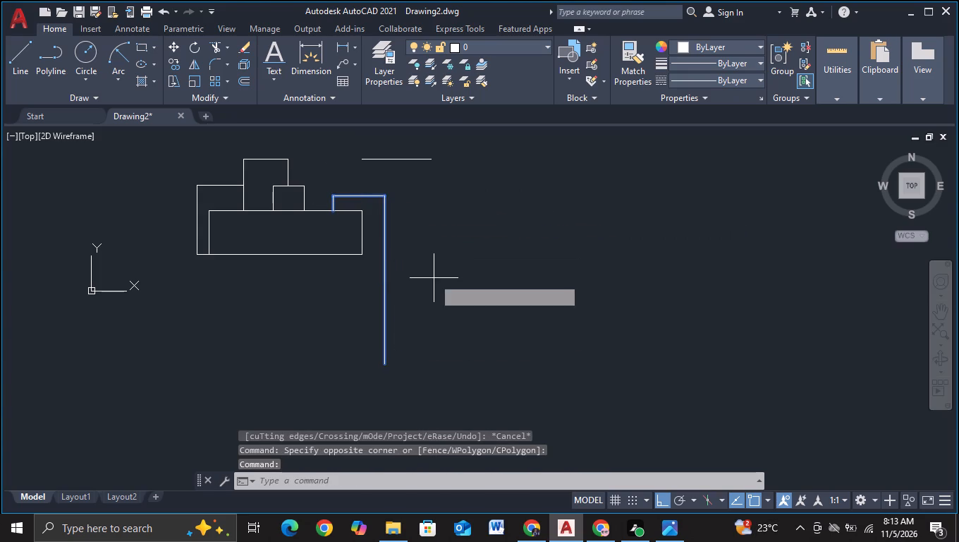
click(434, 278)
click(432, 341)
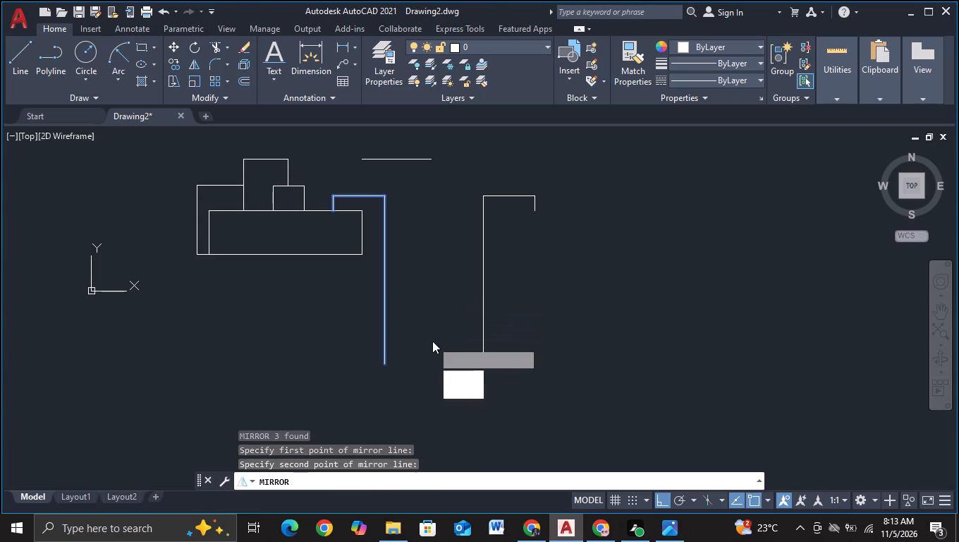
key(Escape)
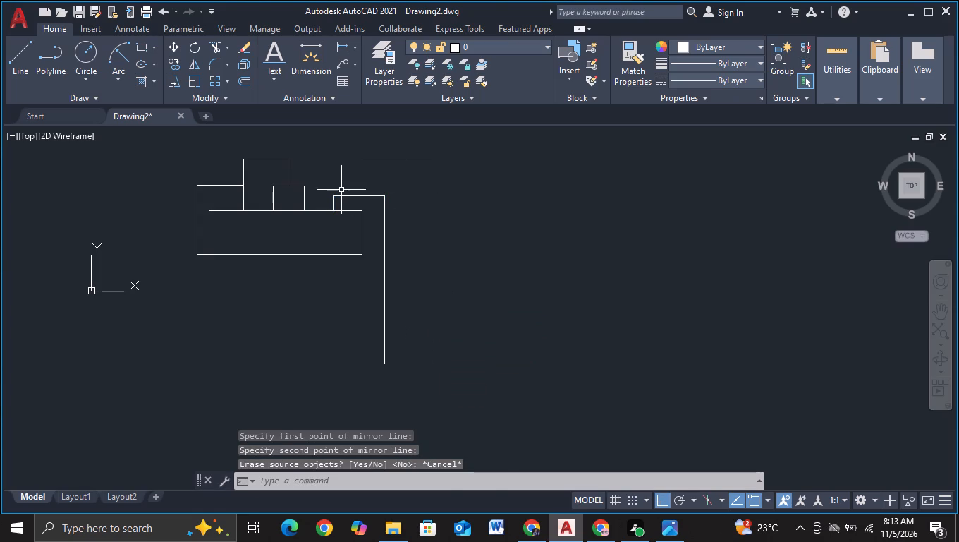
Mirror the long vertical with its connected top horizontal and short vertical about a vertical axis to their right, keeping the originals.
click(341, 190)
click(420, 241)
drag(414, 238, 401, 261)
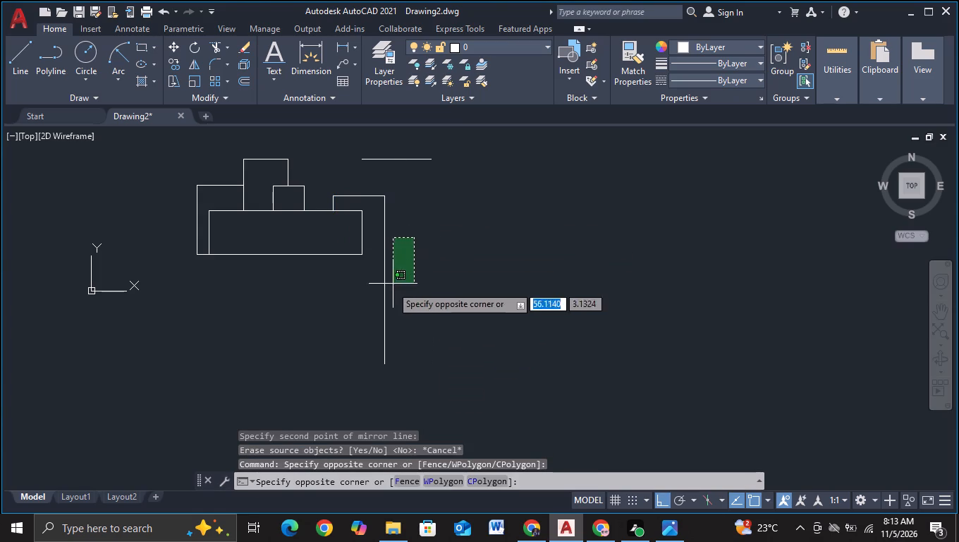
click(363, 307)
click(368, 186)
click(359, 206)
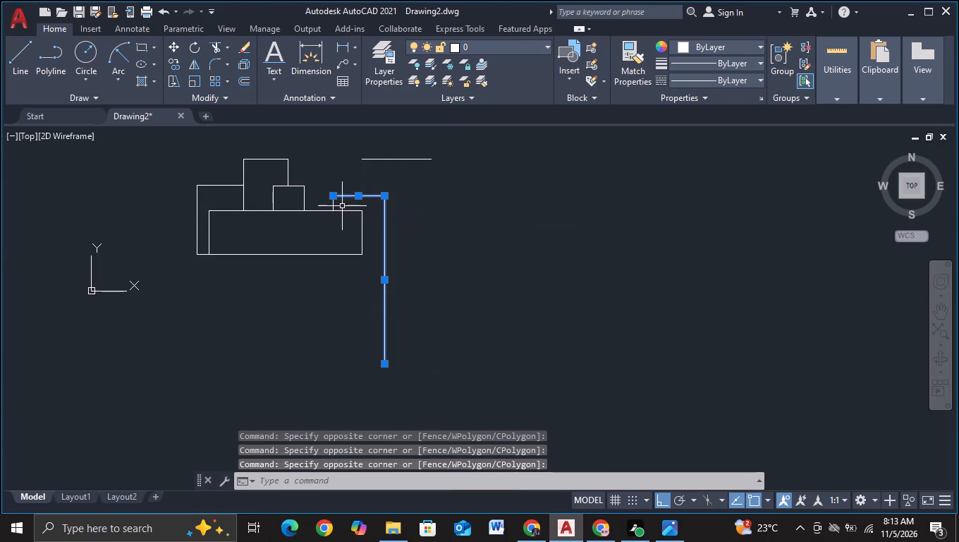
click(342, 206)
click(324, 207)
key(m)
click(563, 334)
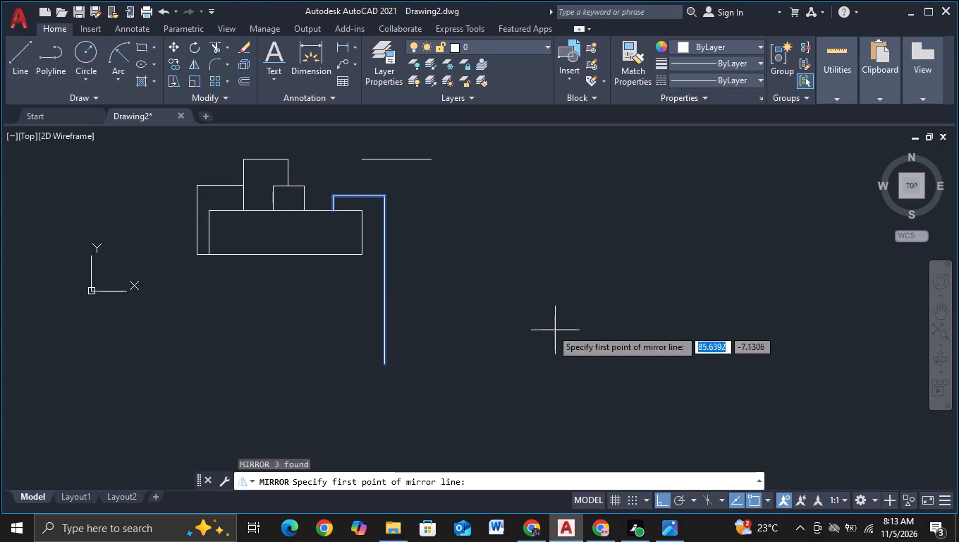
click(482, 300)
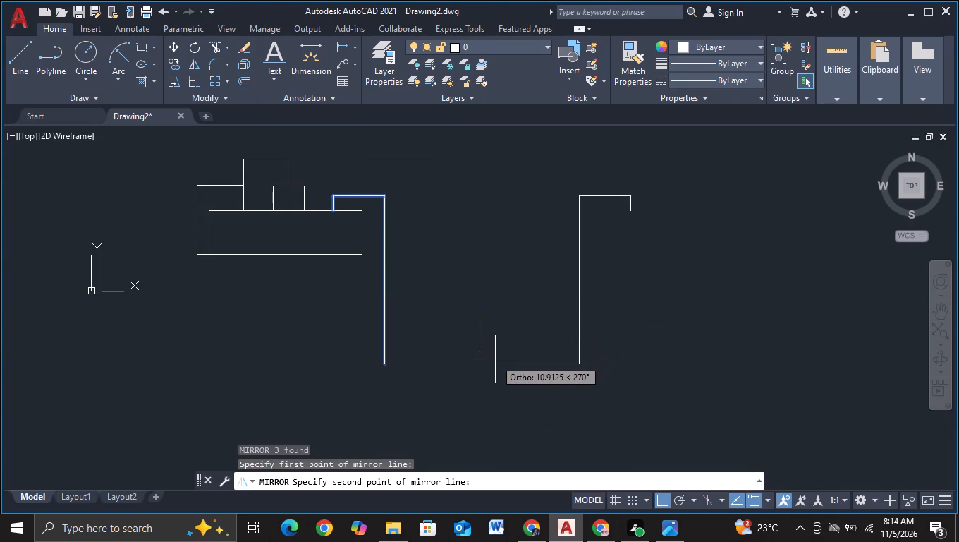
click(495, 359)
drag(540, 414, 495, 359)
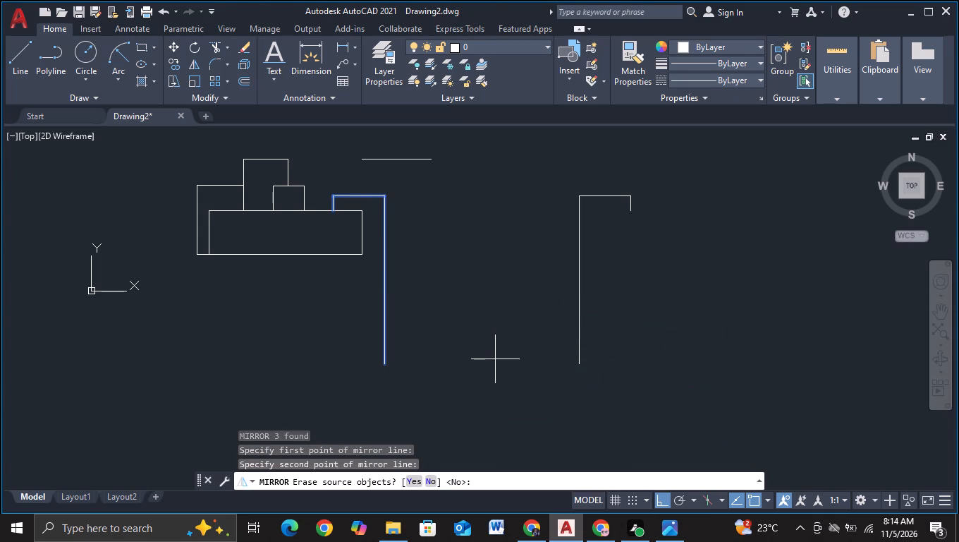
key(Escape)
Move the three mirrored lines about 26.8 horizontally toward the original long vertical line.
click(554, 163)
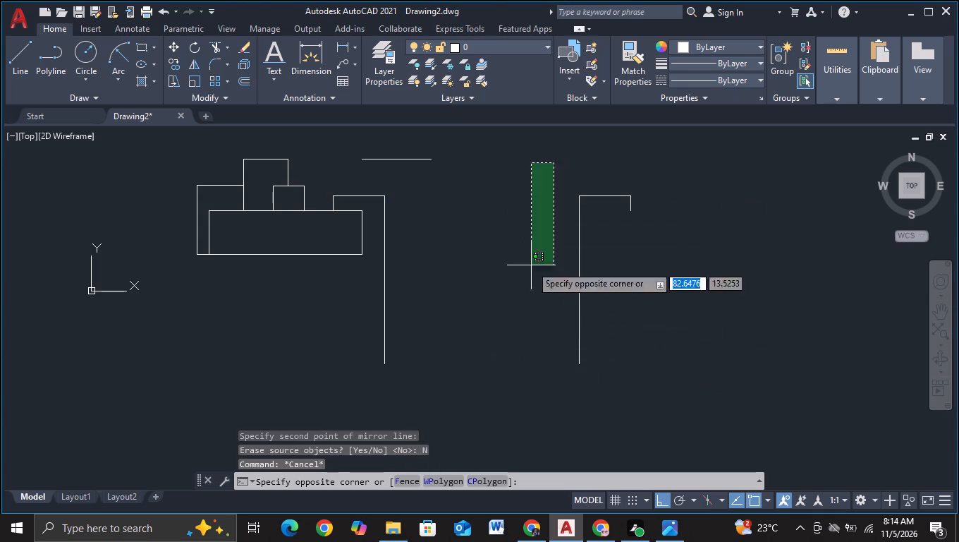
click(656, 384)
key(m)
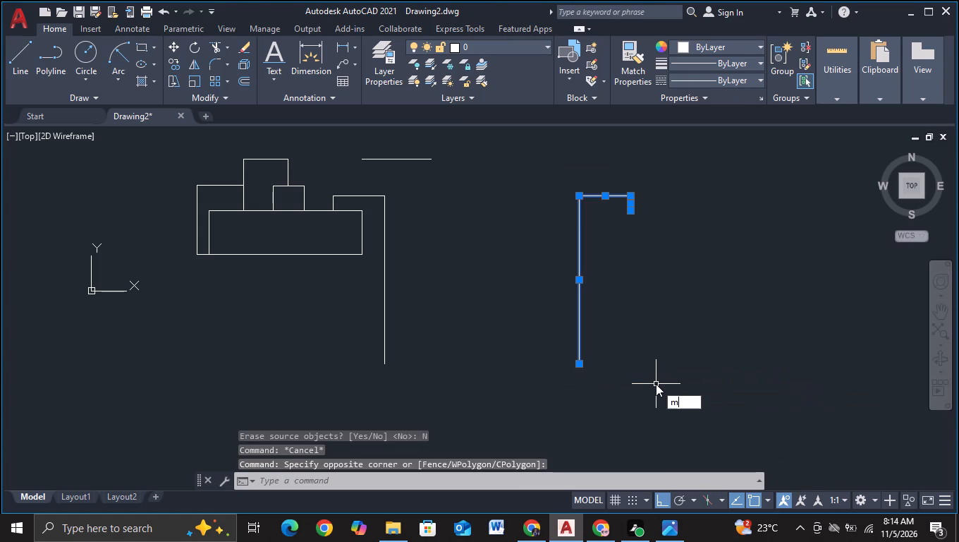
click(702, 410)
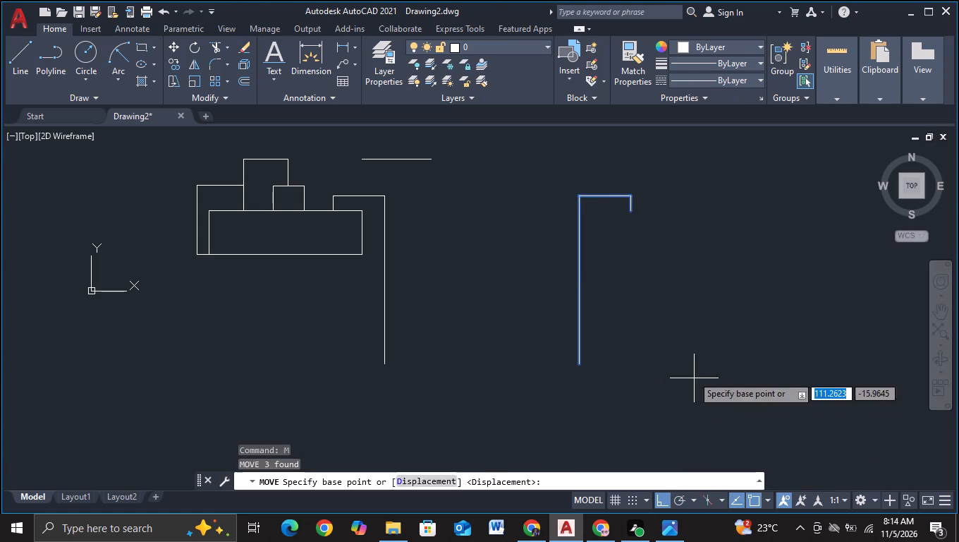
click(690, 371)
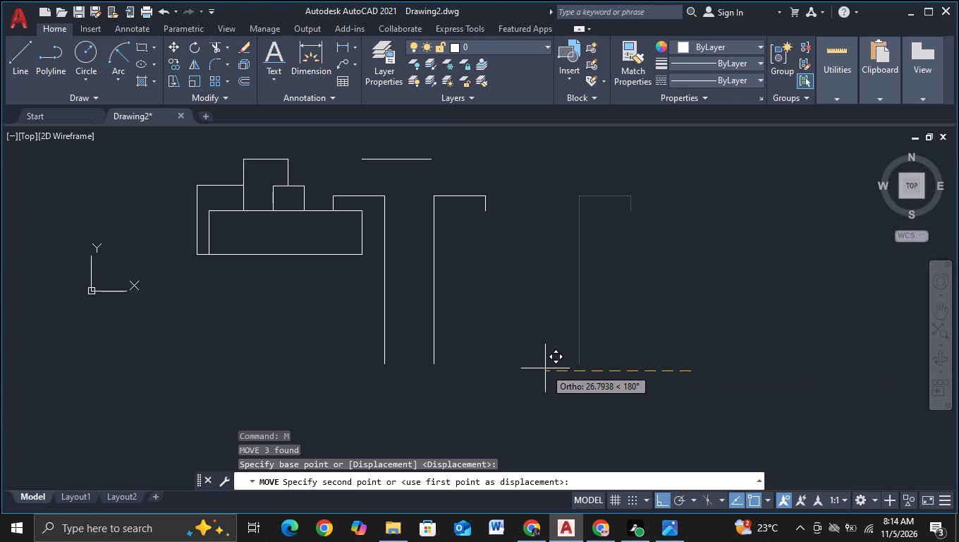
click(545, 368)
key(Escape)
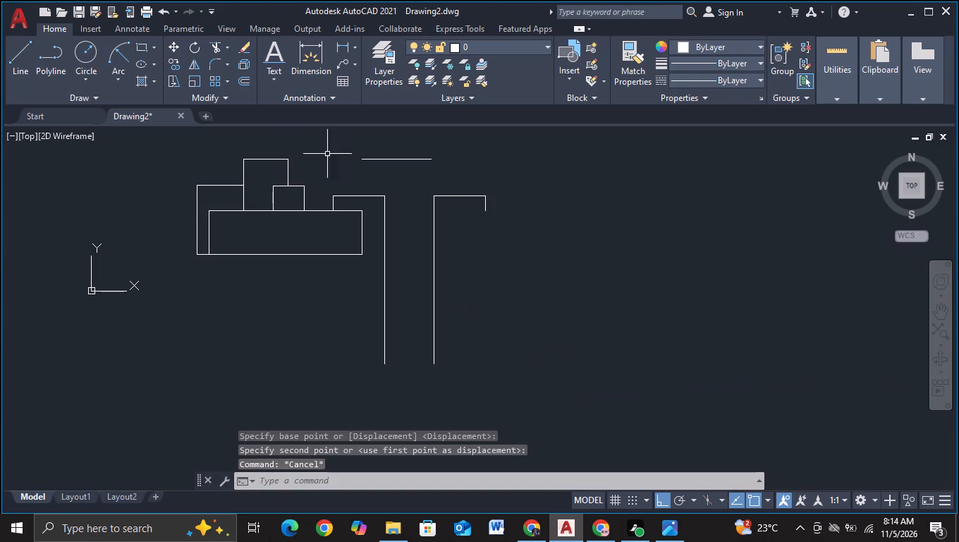
Trim away the isolated horizontal line floating above the outline.
click(211, 44)
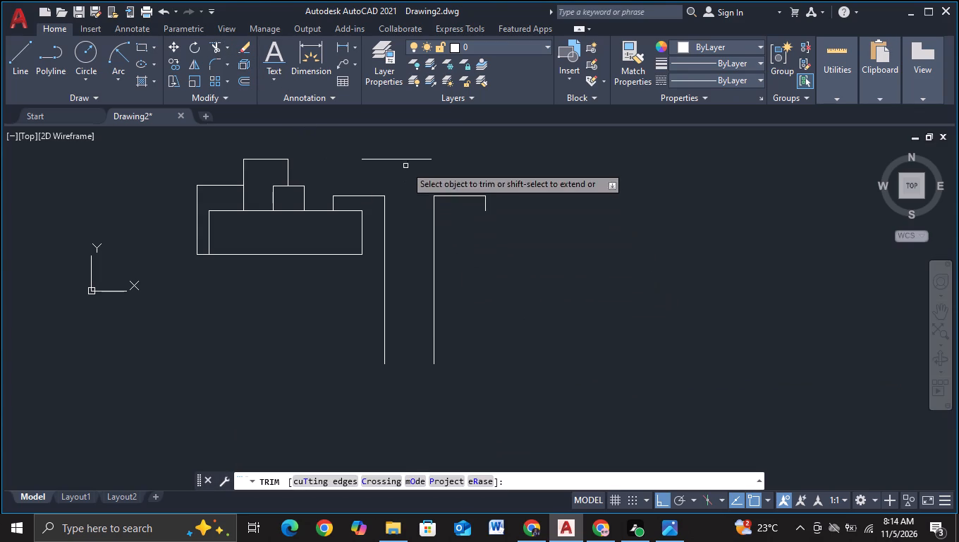
click(403, 146)
click(389, 177)
key(Escape)
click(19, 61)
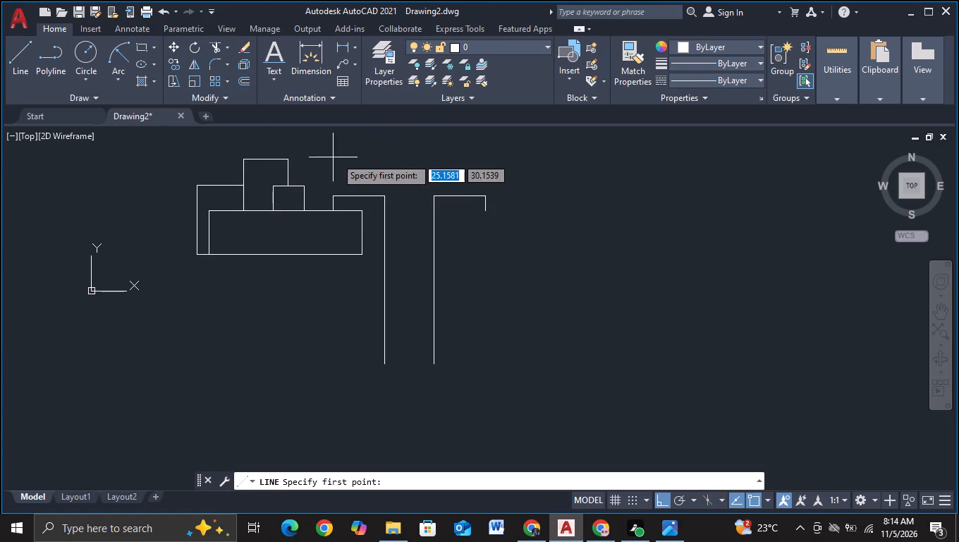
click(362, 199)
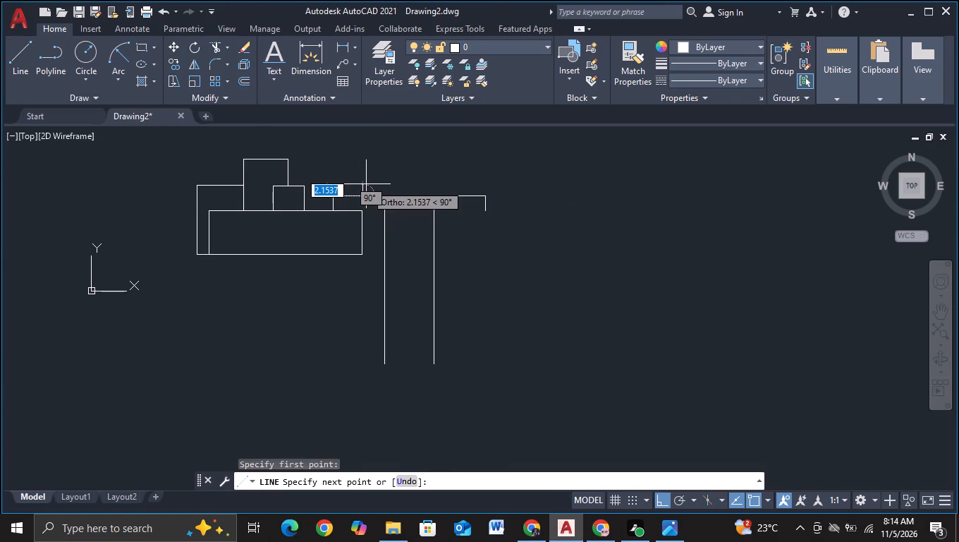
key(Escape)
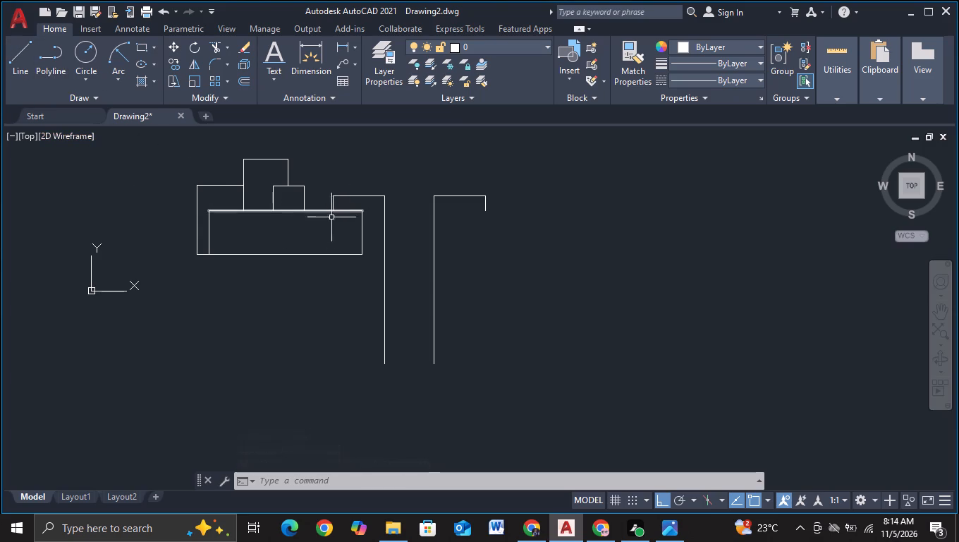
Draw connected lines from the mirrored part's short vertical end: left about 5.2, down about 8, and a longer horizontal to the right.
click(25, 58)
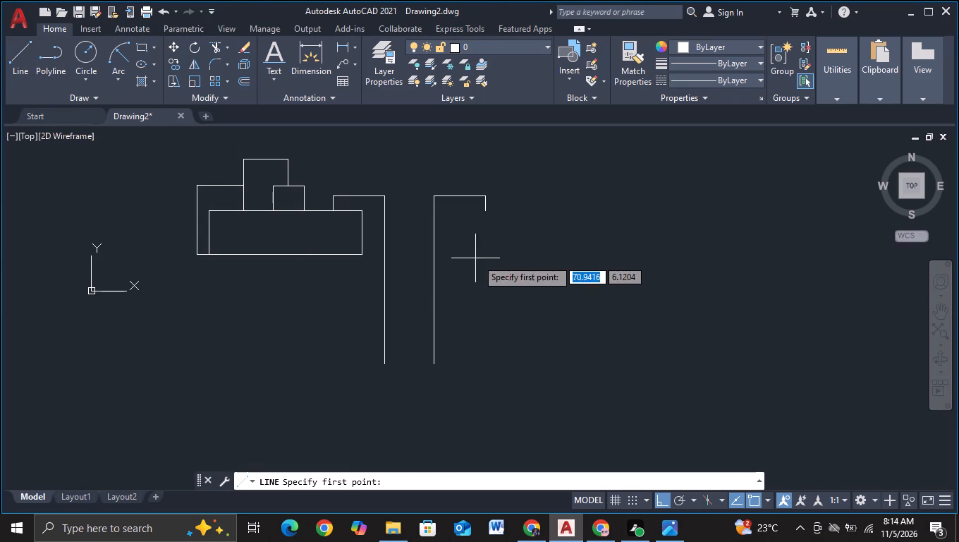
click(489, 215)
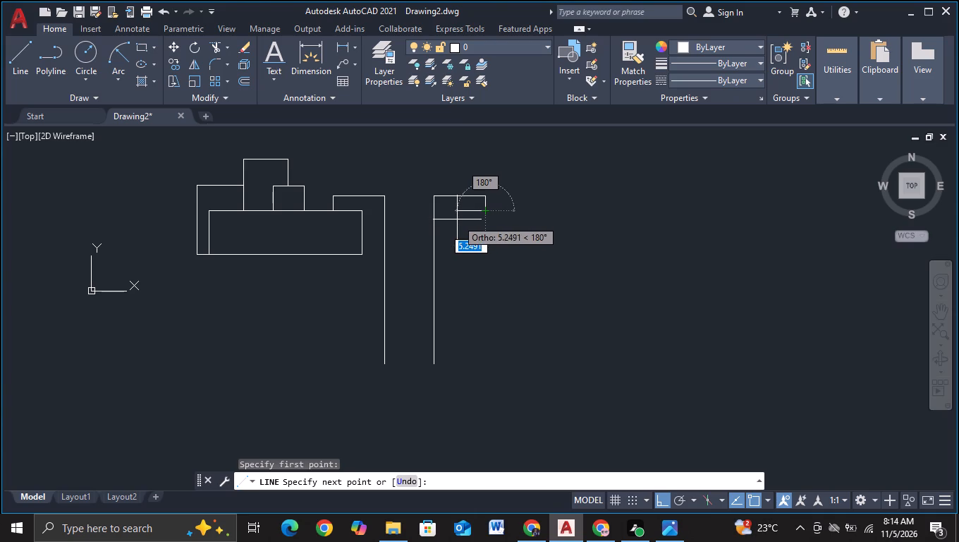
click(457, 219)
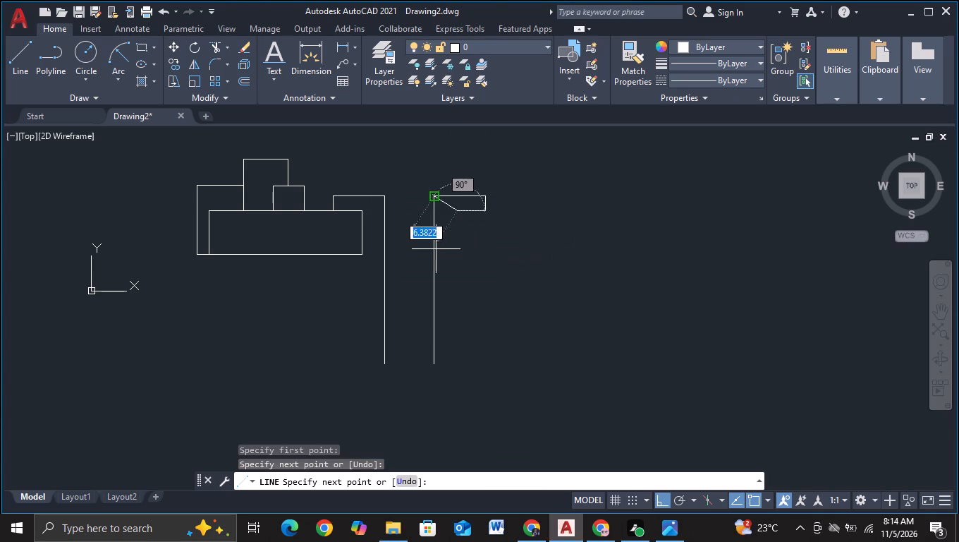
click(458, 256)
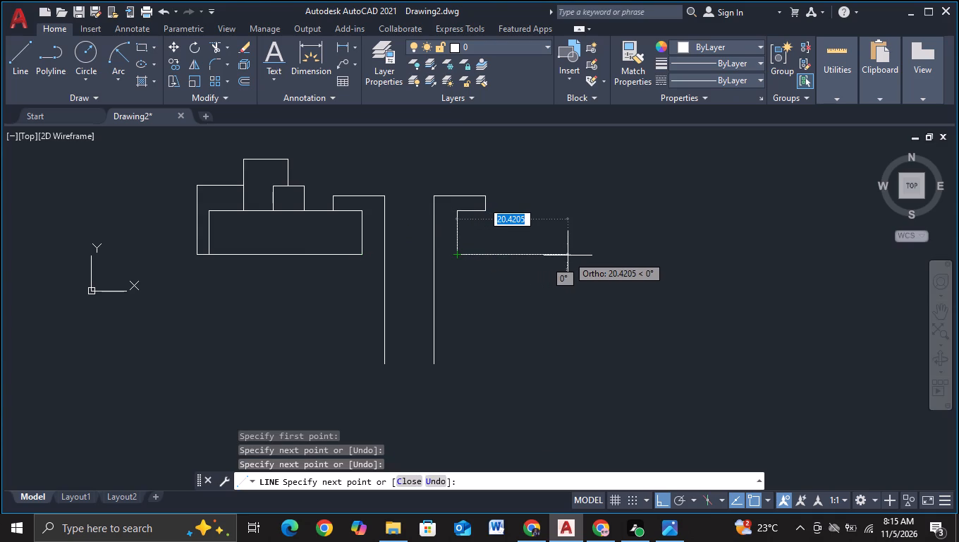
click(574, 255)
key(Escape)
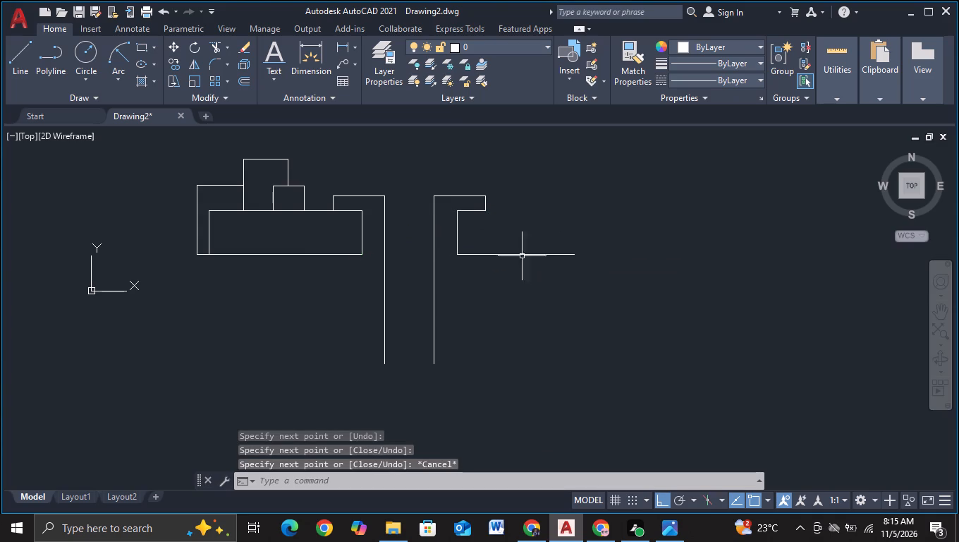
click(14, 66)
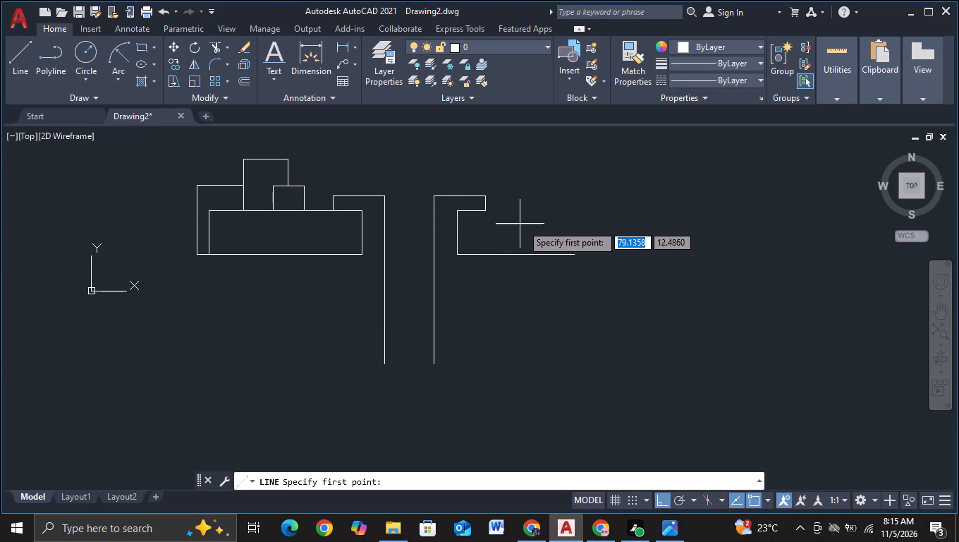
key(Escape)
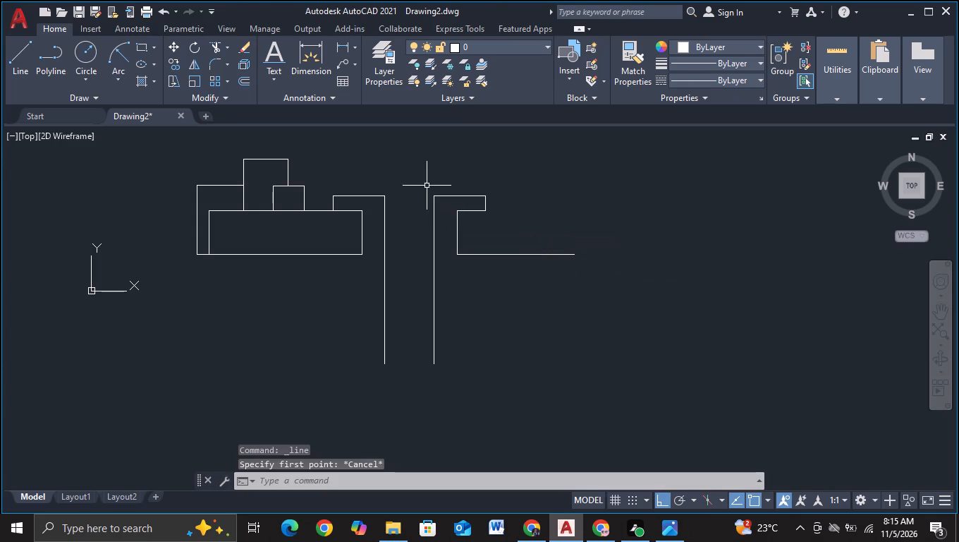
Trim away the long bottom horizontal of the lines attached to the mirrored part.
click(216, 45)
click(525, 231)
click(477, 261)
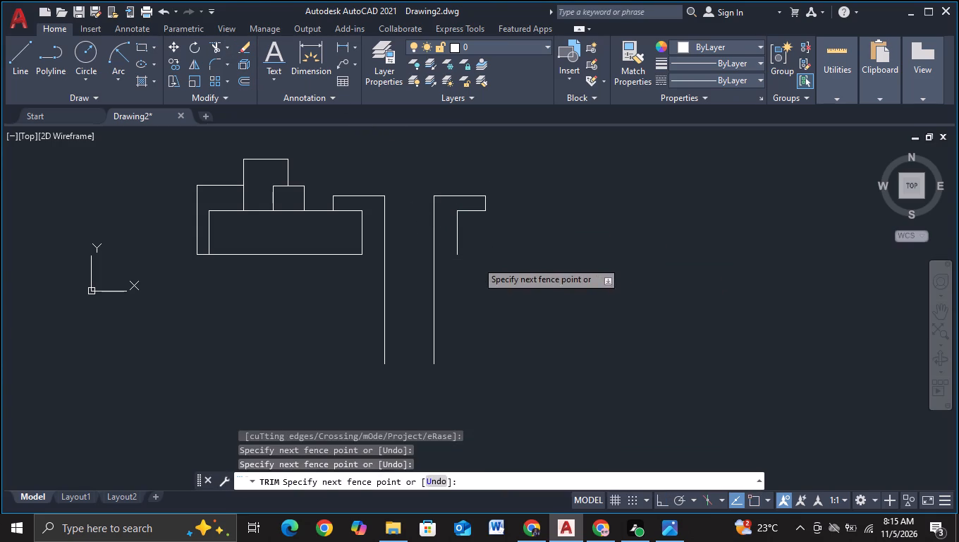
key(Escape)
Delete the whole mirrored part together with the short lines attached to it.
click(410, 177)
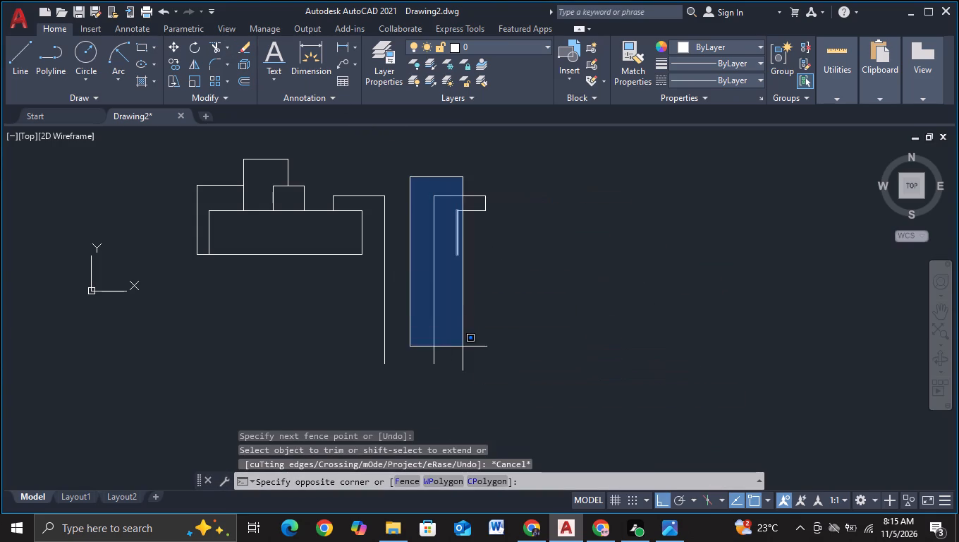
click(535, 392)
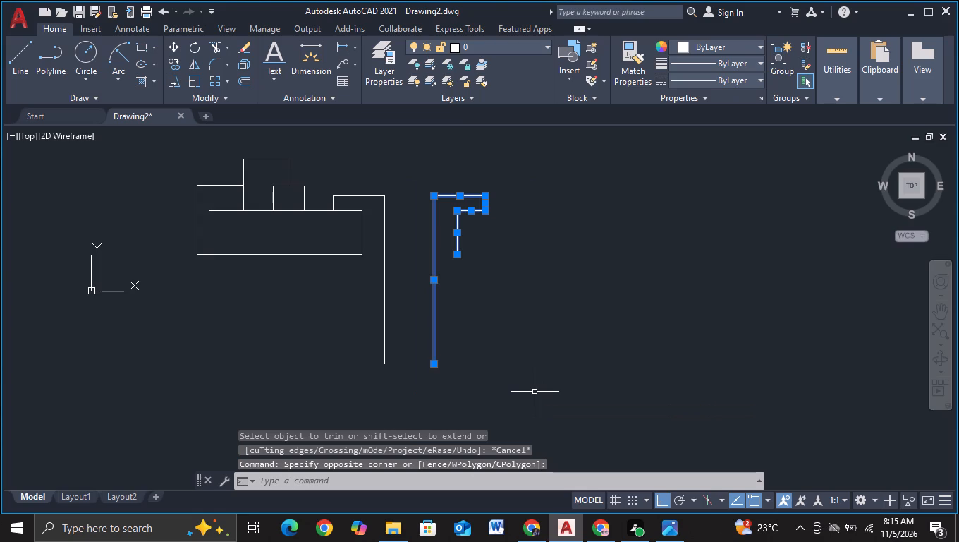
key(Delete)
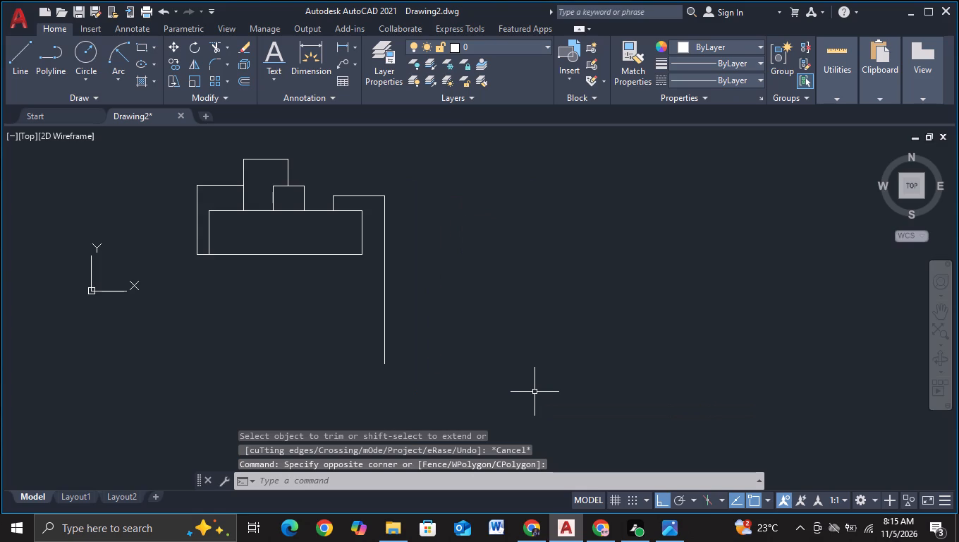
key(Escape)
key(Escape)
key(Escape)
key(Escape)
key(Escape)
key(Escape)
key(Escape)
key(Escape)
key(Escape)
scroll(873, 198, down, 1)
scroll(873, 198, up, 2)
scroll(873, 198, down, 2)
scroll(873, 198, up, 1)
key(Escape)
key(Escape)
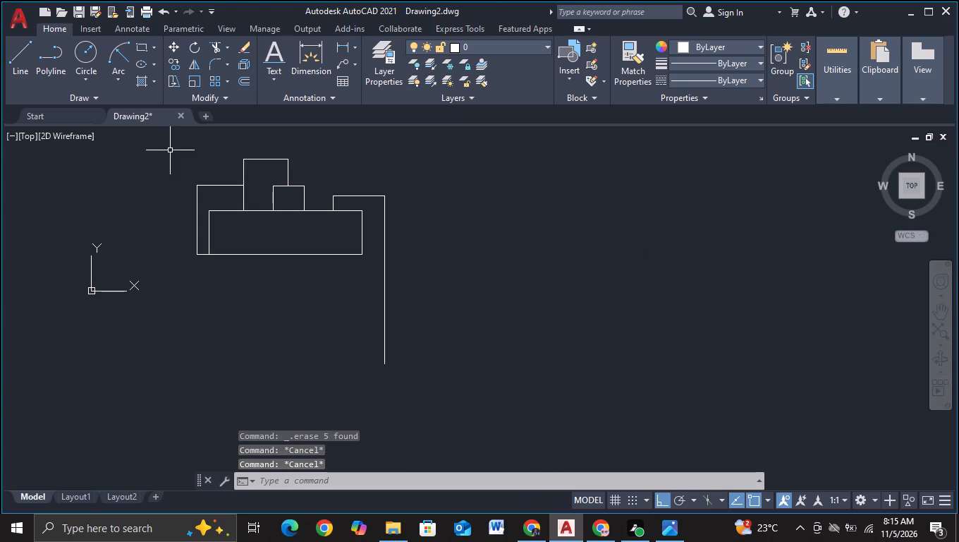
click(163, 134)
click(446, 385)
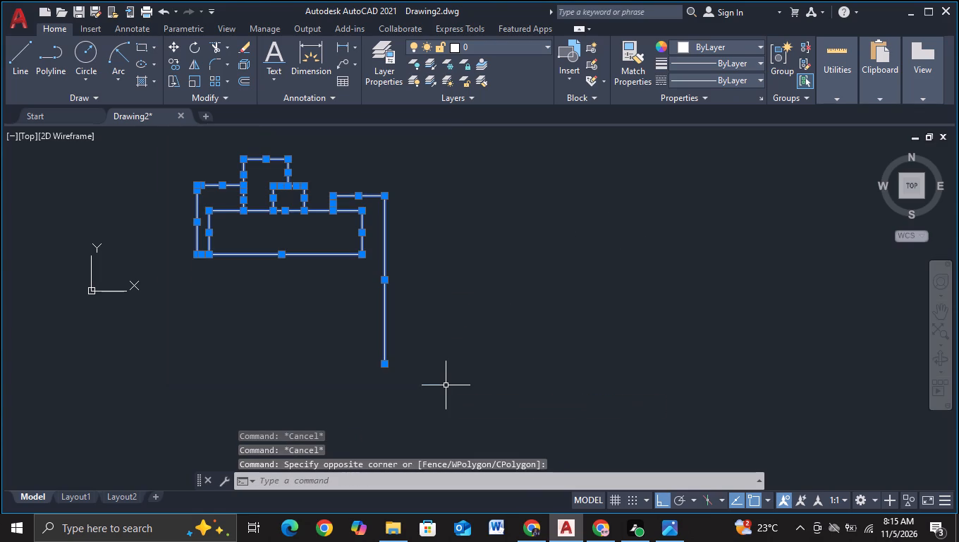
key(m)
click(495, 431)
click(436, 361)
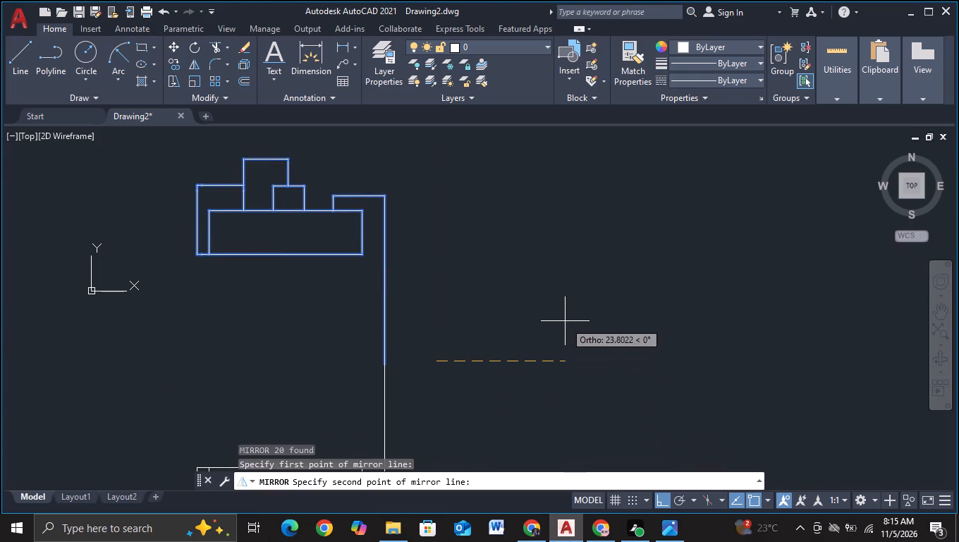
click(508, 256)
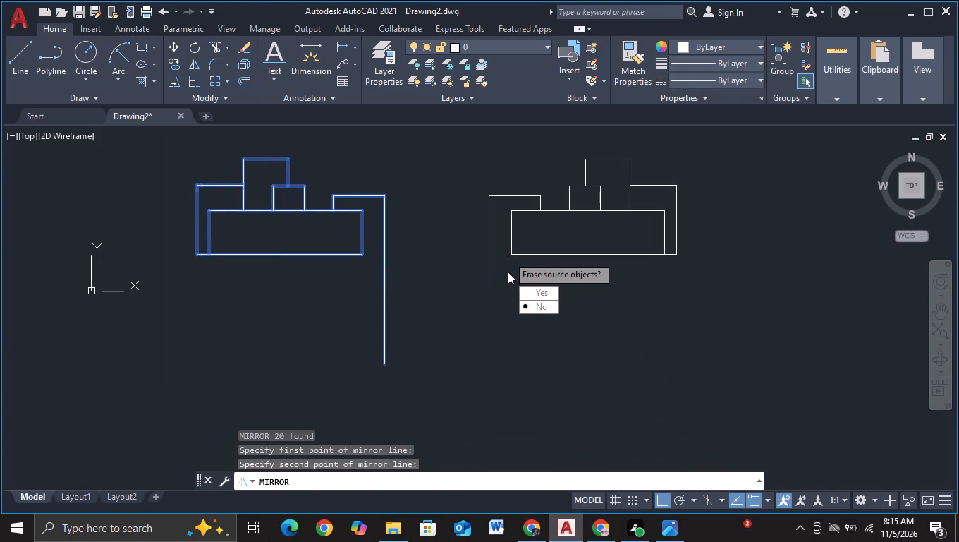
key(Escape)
Mirror the whole stepped outline about a vertical axis just to the right of its long vertical line, keeping the source objects.
click(164, 139)
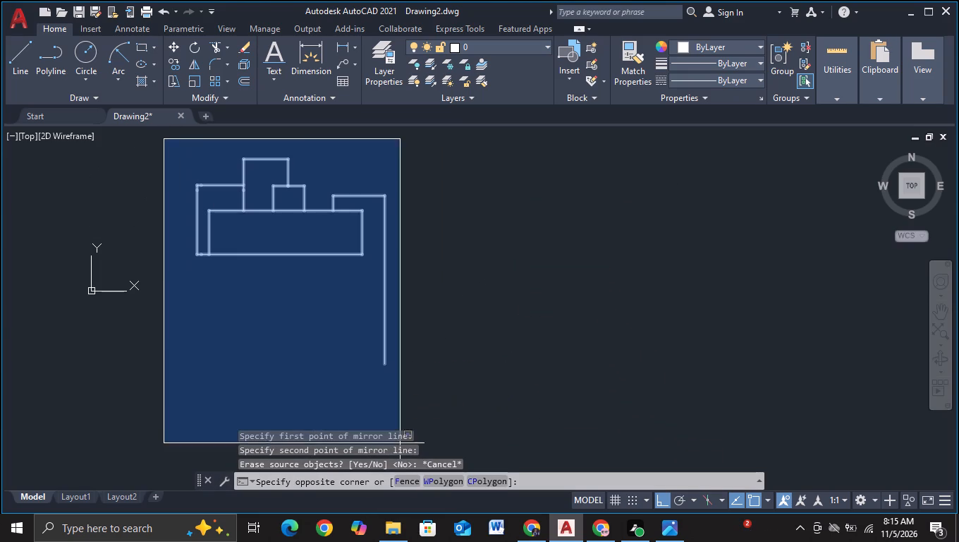
click(443, 402)
key(m)
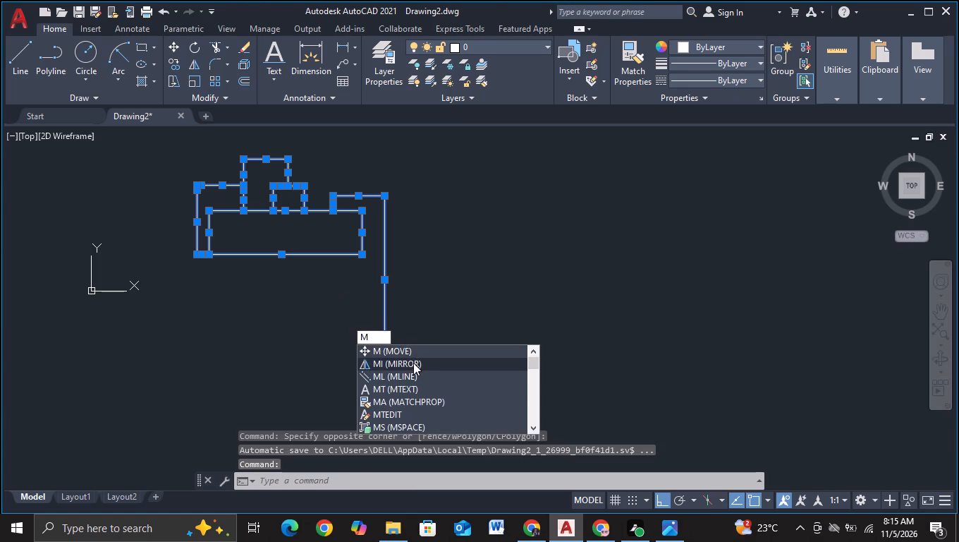
double_click(413, 363)
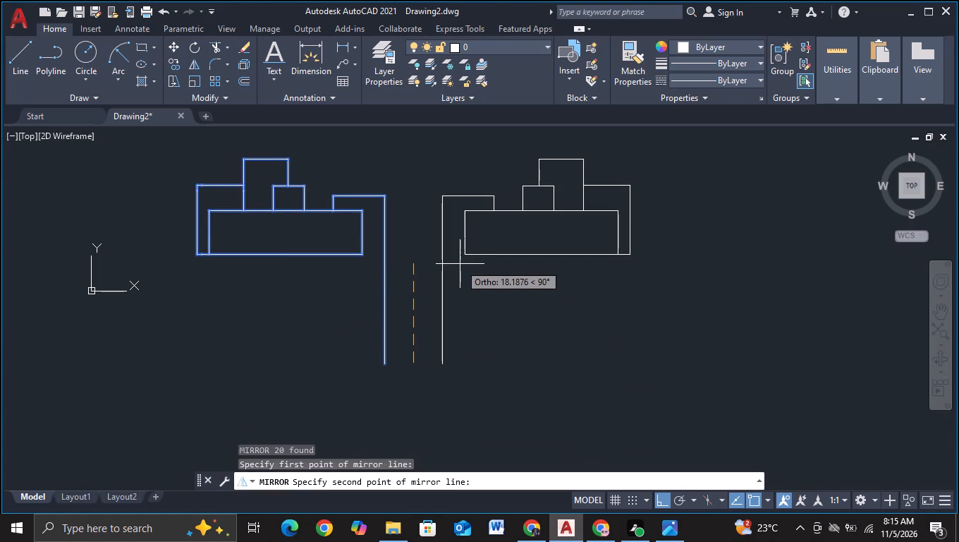
click(460, 264)
drag(476, 320, 460, 264)
key(Escape)
Draw a bridge between the halves: up from the left half's short top step, about 19.1 right, and down past the mirrored half's matching step.
middle_drag(468, 362, 396, 370)
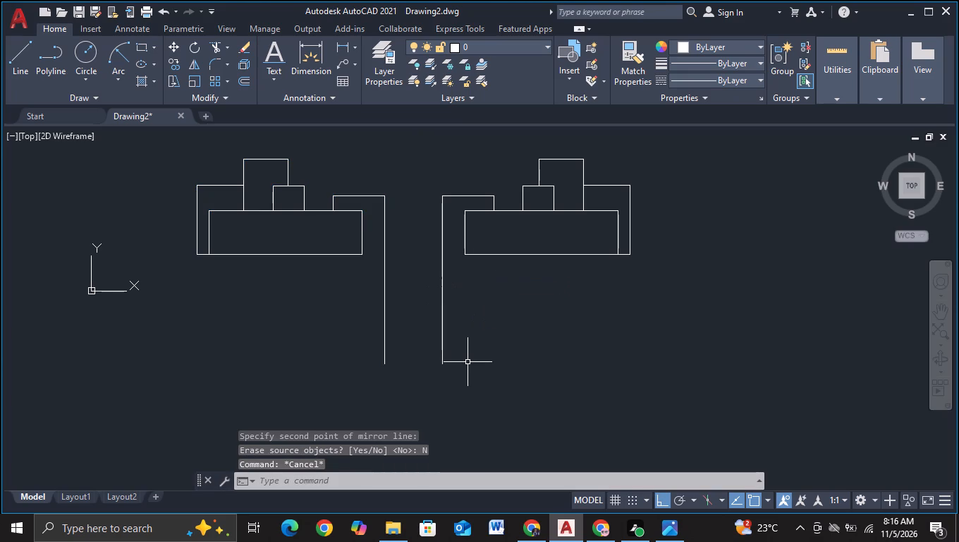
middle_drag(396, 370, 386, 373)
middle_drag(465, 327, 415, 339)
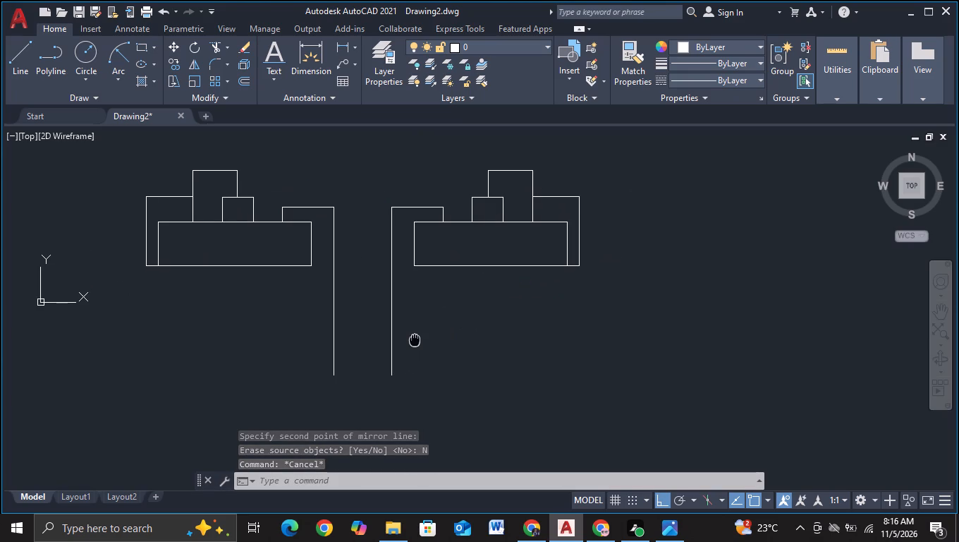
middle_drag(415, 339, 406, 331)
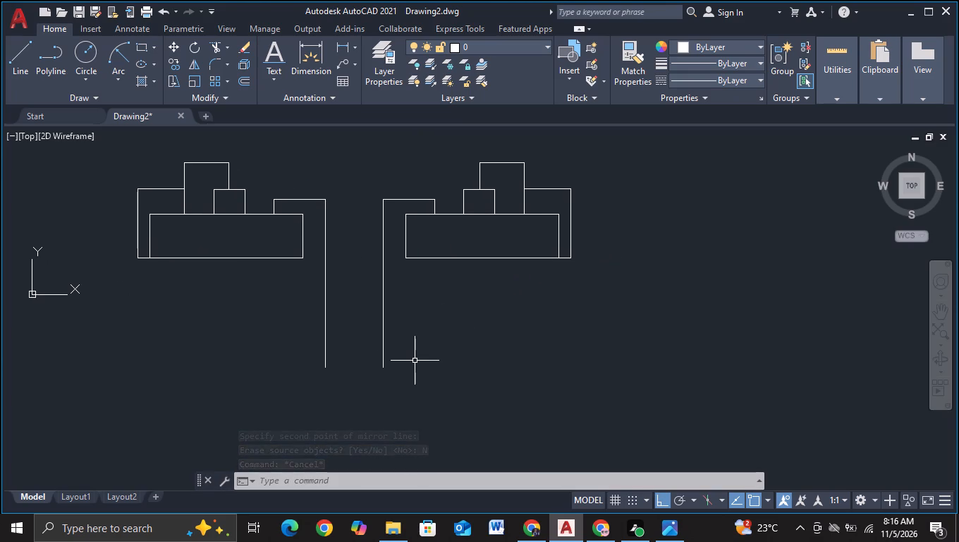
middle_drag(431, 339, 439, 373)
click(23, 64)
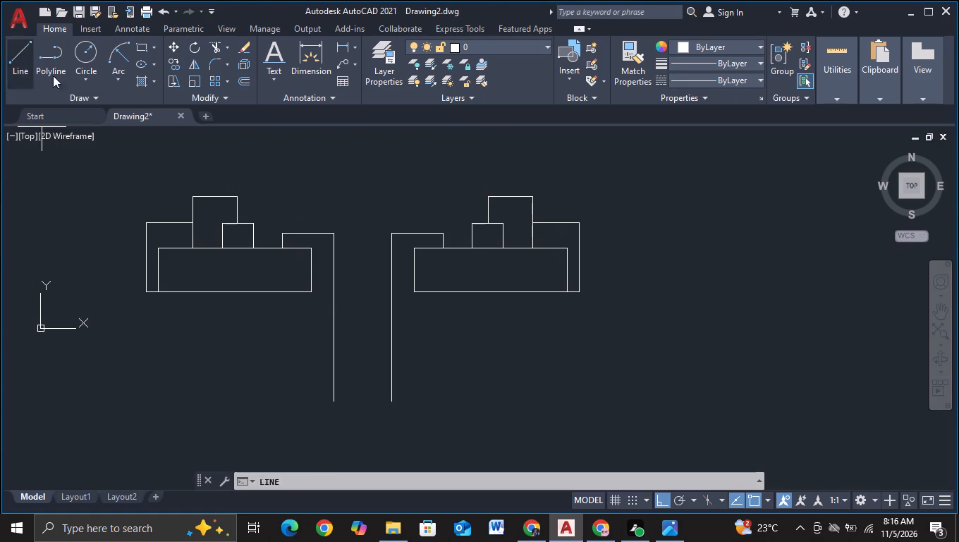
click(312, 235)
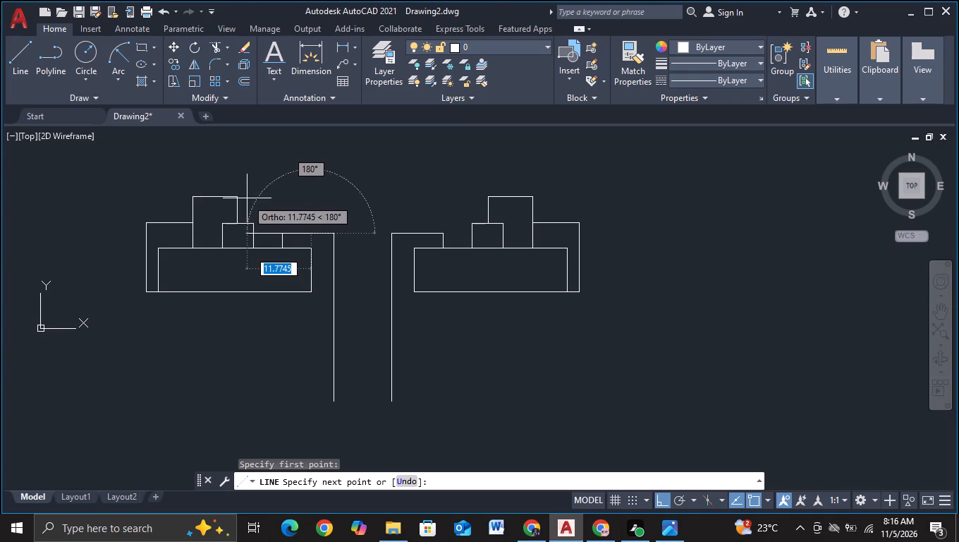
click(312, 195)
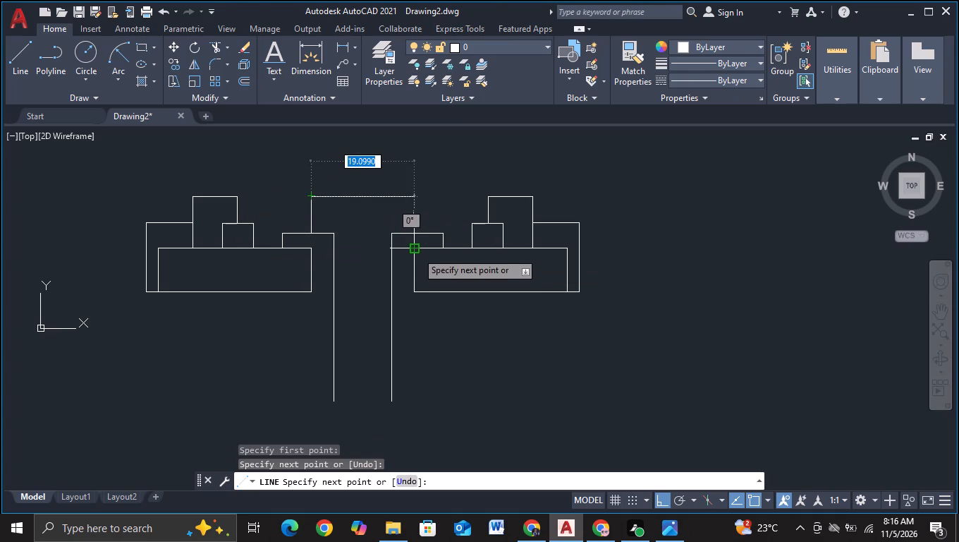
click(414, 195)
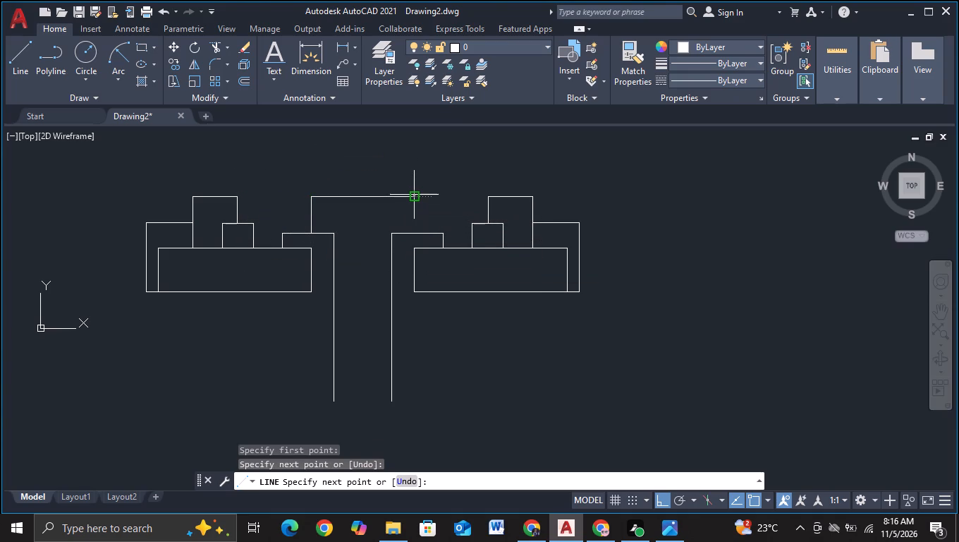
scroll(413, 235, up, 3)
click(414, 260)
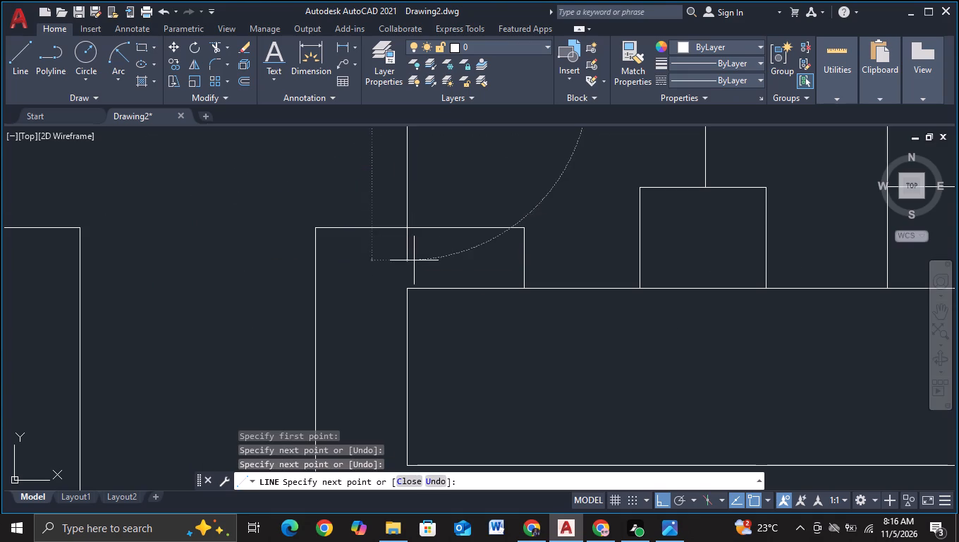
key(Escape)
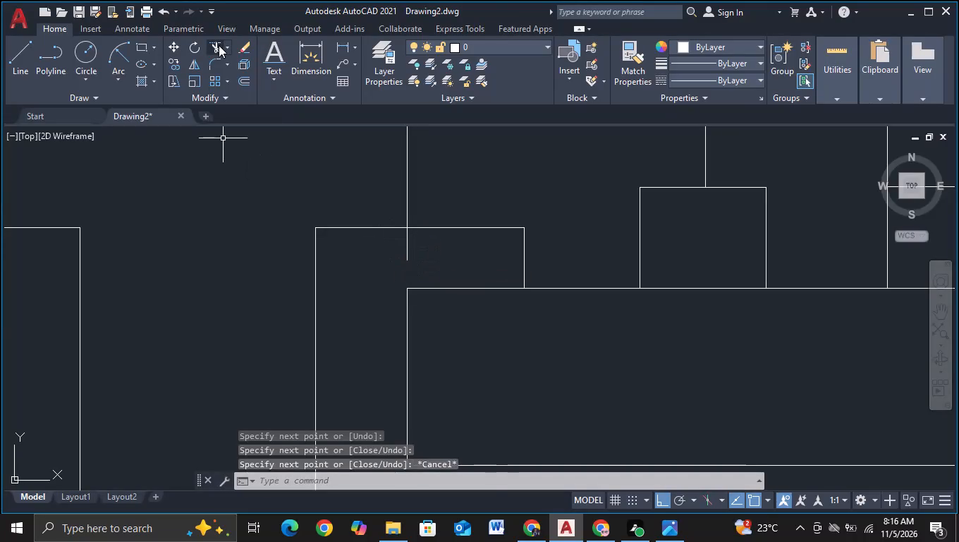
Trim the end of the bridge's right vertical line that overshoots below the mirrored half's short horizontal step.
click(218, 47)
click(439, 244)
click(396, 251)
key(Escape)
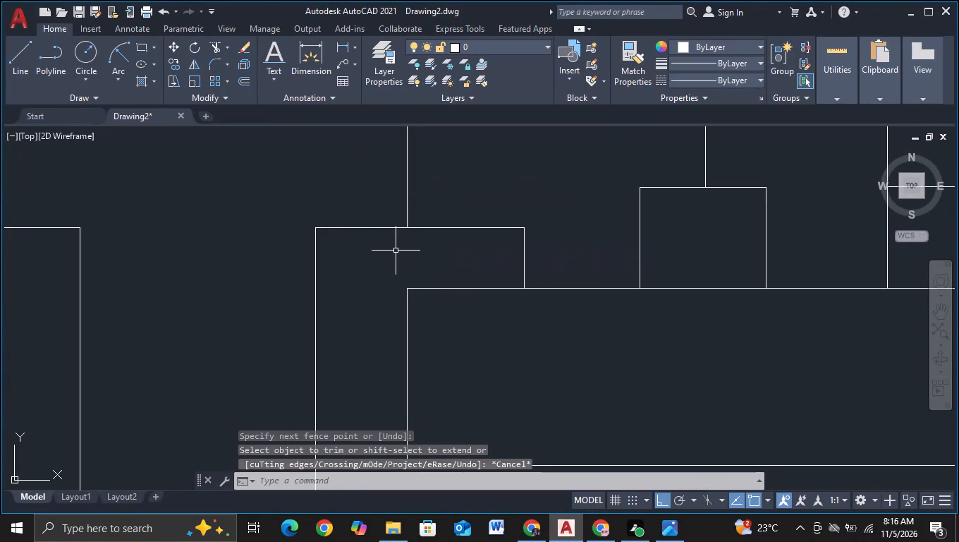
Move the bottom horizontal lines of both wide rectangles straight down by a small distance.
scroll(396, 258, down, 2)
middle_drag(450, 325, 493, 253)
scroll(408, 295, down, 1)
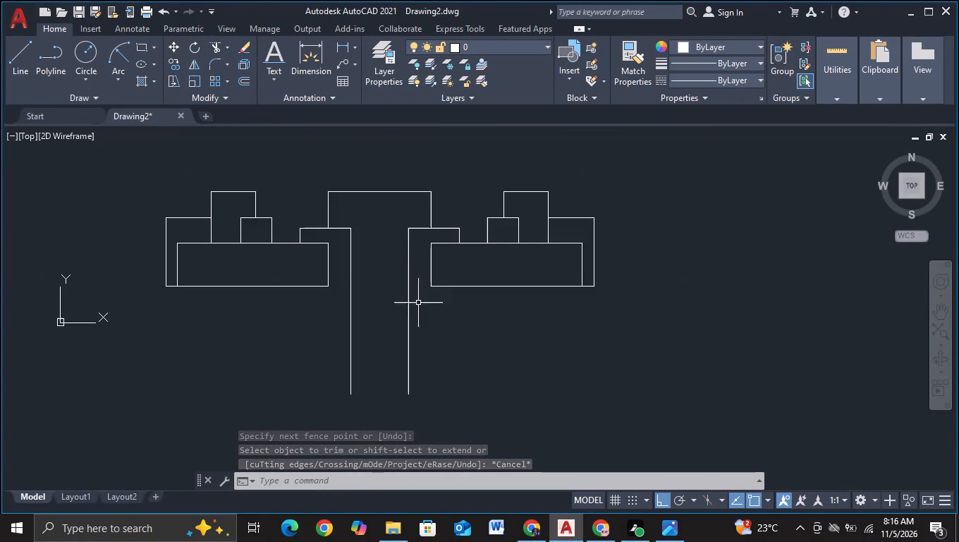
middle_drag(439, 333, 429, 336)
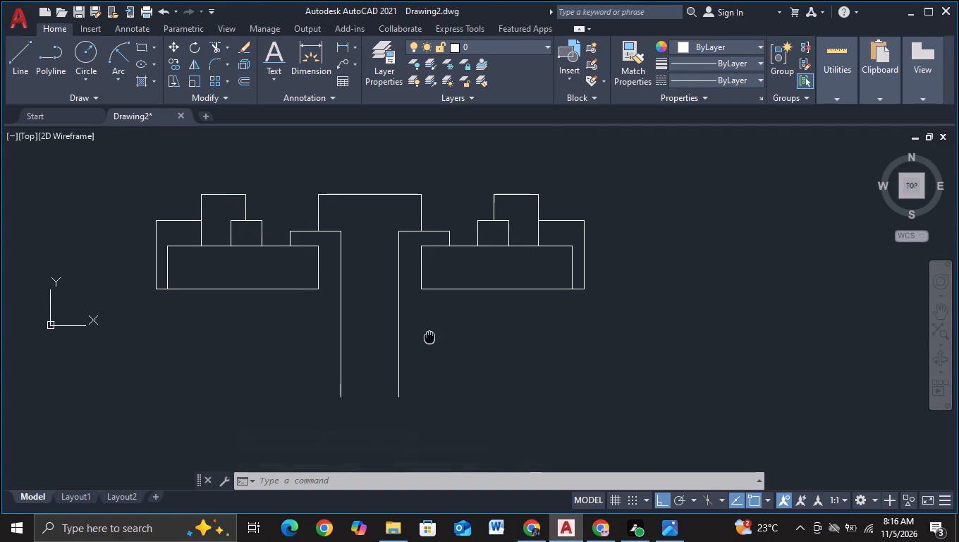
scroll(423, 321, up, 1)
scroll(423, 321, down, 1)
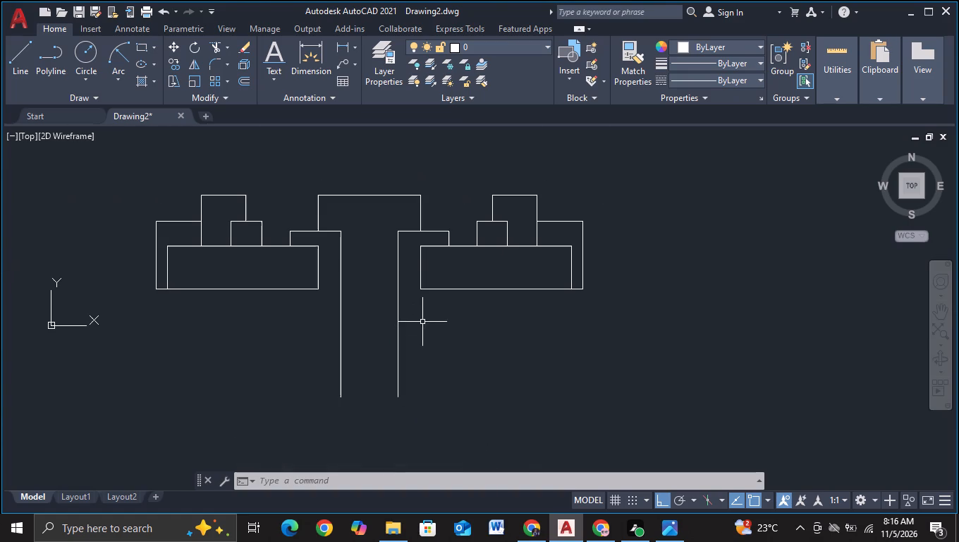
click(282, 275)
click(259, 316)
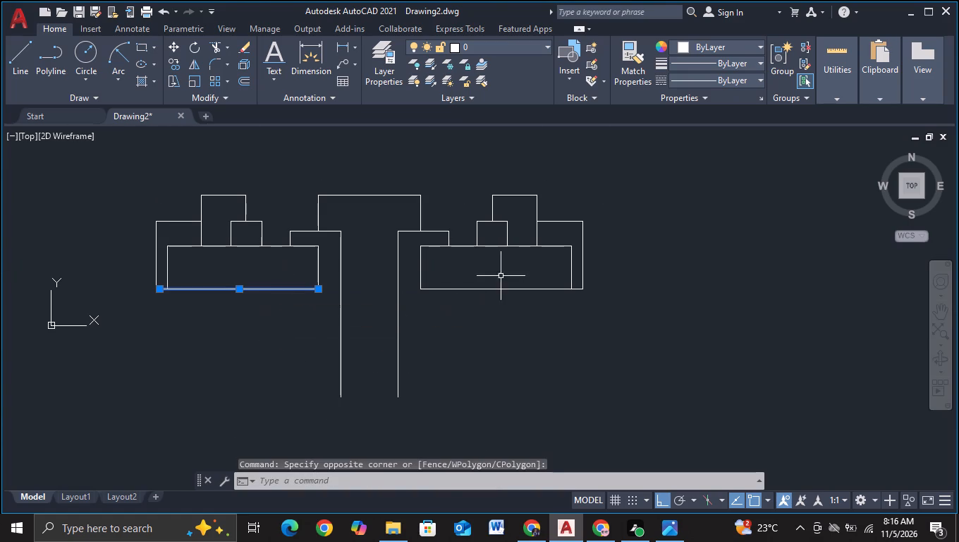
click(501, 270)
click(493, 313)
key(m)
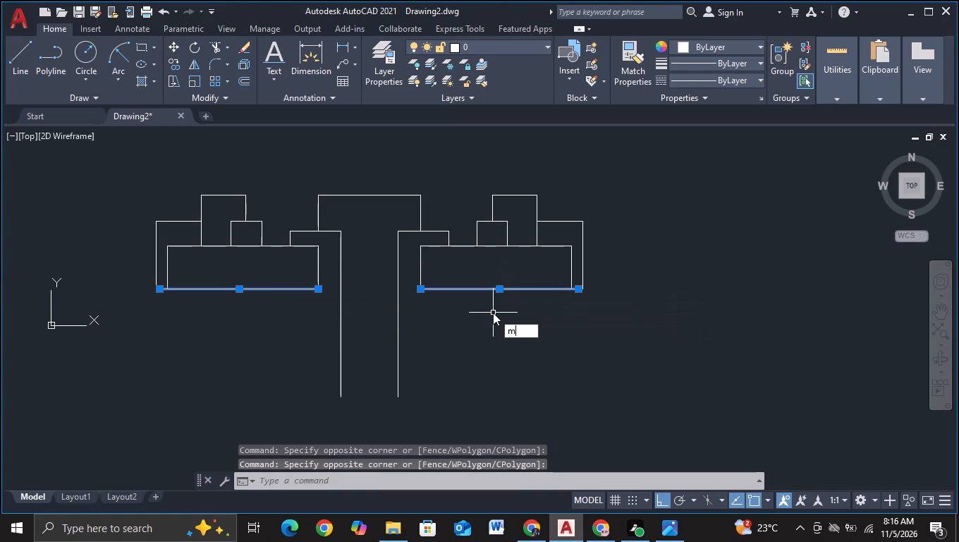
double_click(541, 341)
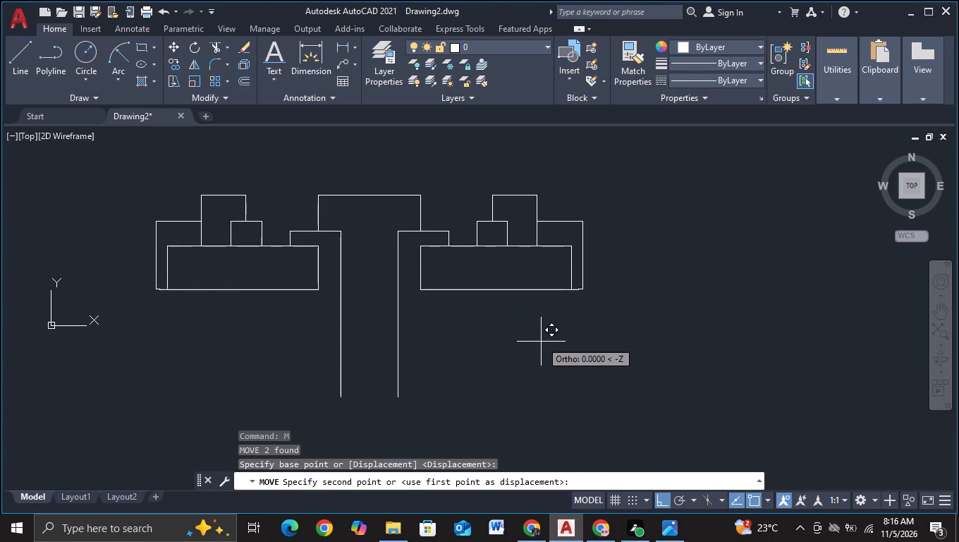
click(541, 345)
key(Escape)
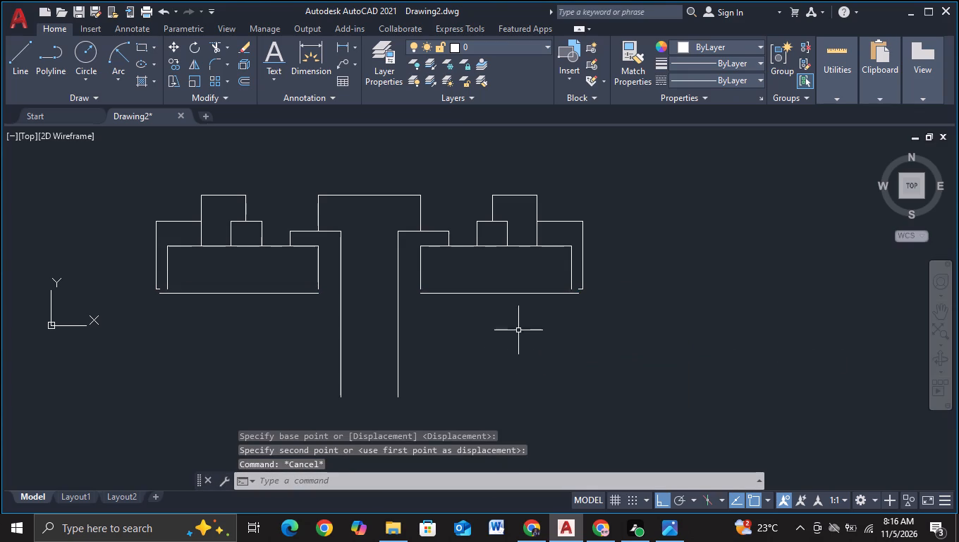
Trim away the tiny horizontal stub at the bottom of the left half's outer vertical line.
click(215, 47)
click(157, 289)
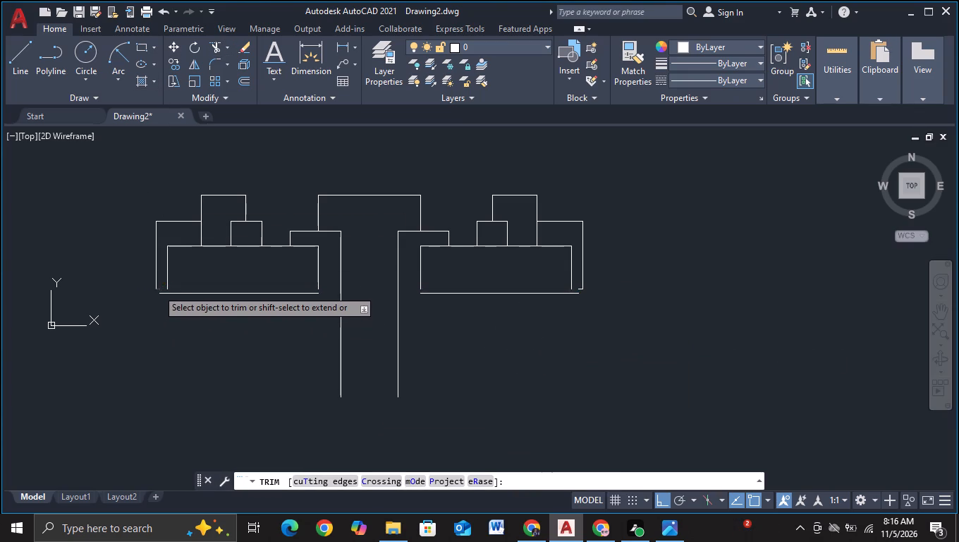
key(Escape)
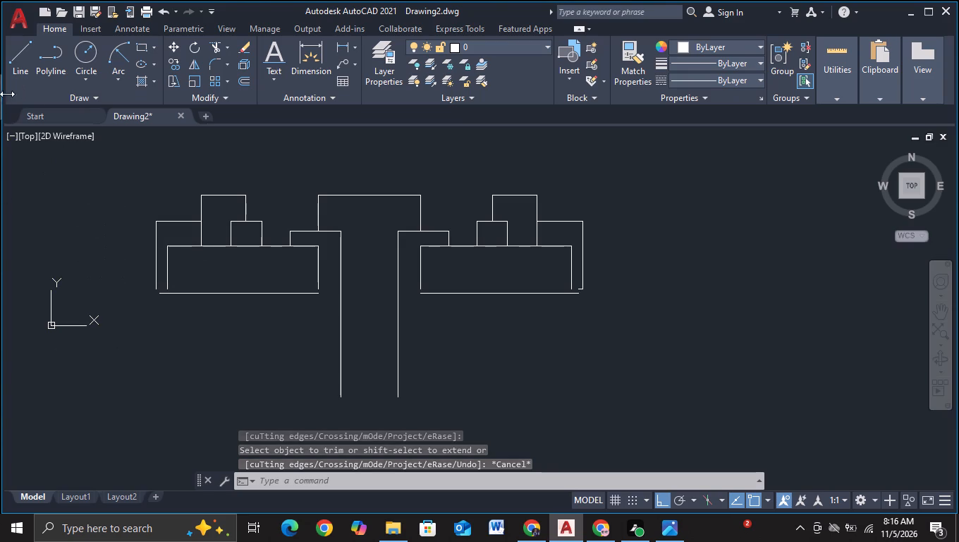
Draw lines from the left end of the left half's lowered bottom line: about 0.72 left, then up to the outer vertical line.
click(32, 84)
scroll(165, 306, up, 2)
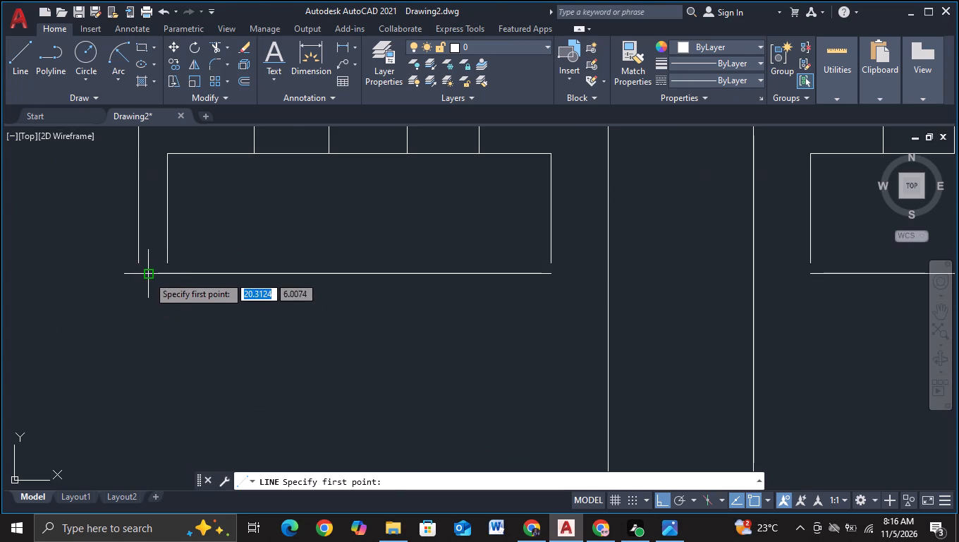
click(148, 276)
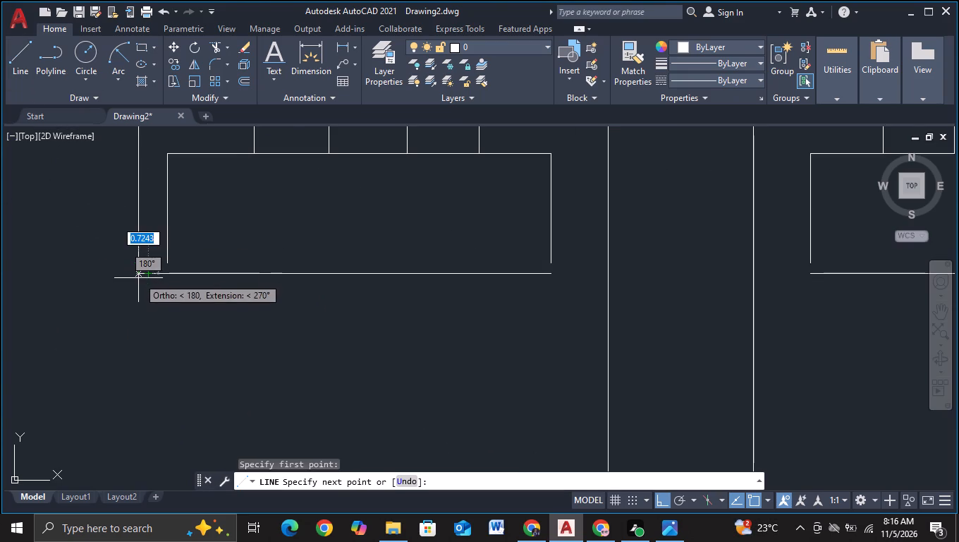
click(138, 278)
click(135, 257)
key(Escape)
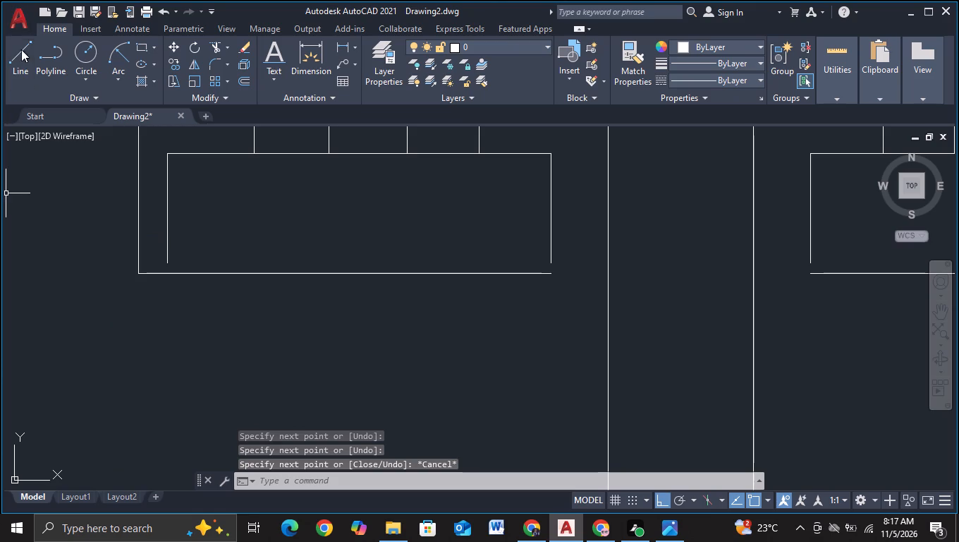
Draw lines from the lower end of the mirrored half's outer vertical line down and back to the end of its bottom line.
click(20, 55)
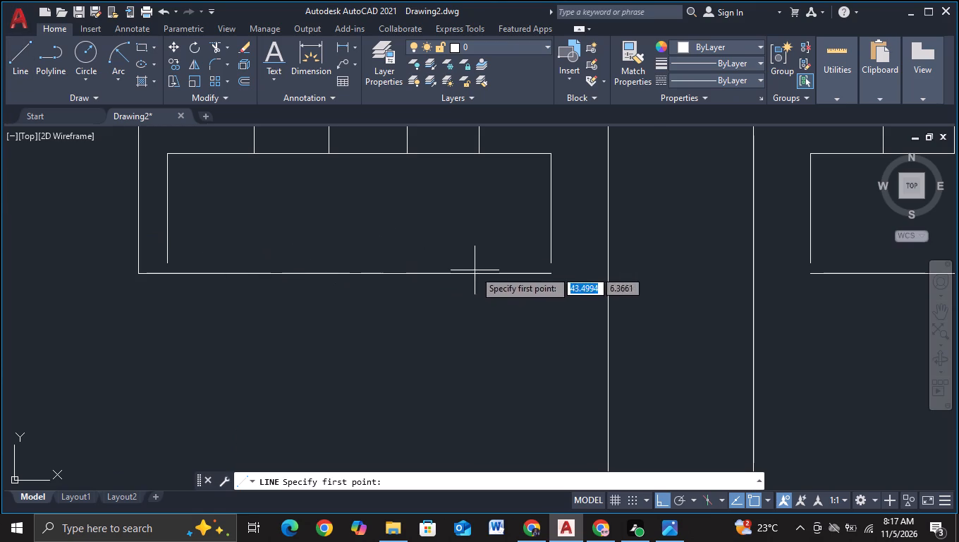
middle_drag(495, 331, 114, 373)
scroll(207, 370, up, 1)
scroll(659, 305, down, 2)
middle_drag(688, 324, 231, 327)
scroll(405, 313, up, 1)
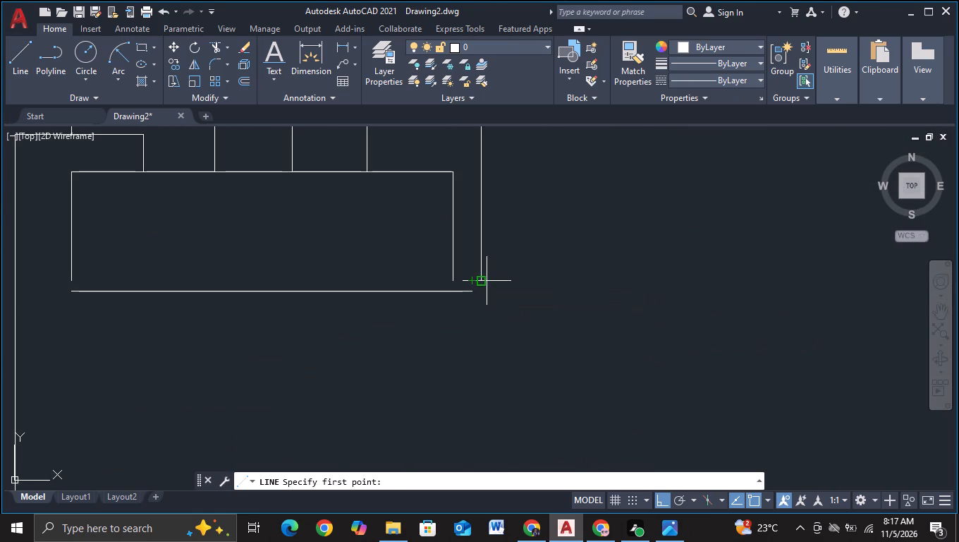
click(484, 279)
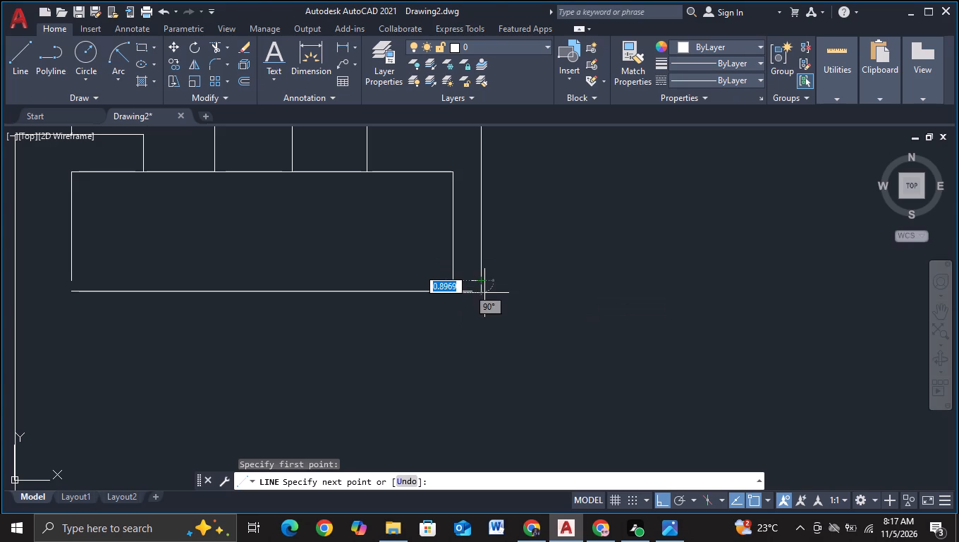
click(483, 290)
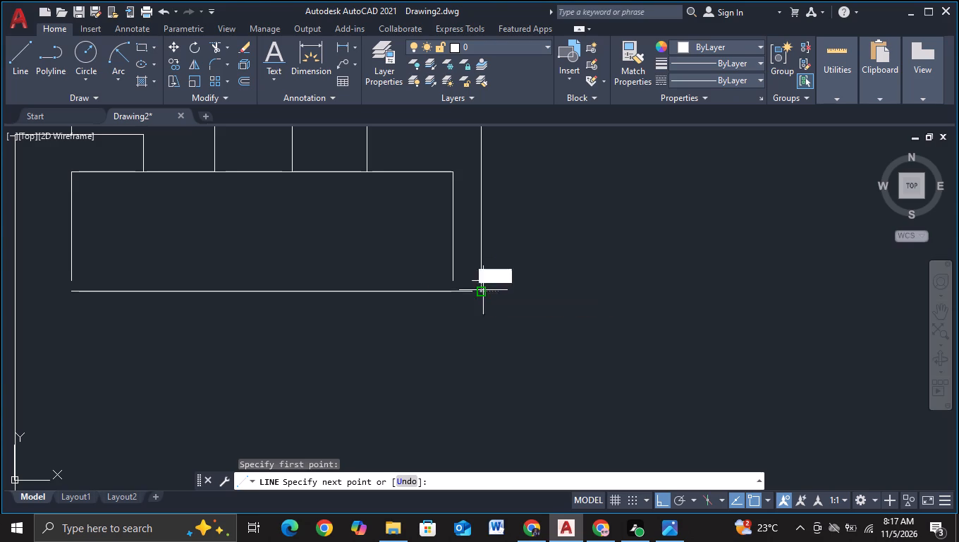
click(472, 291)
key(Escape)
Trim away the short horizontal stub beside the mirrored half's outer vertical line.
click(219, 49)
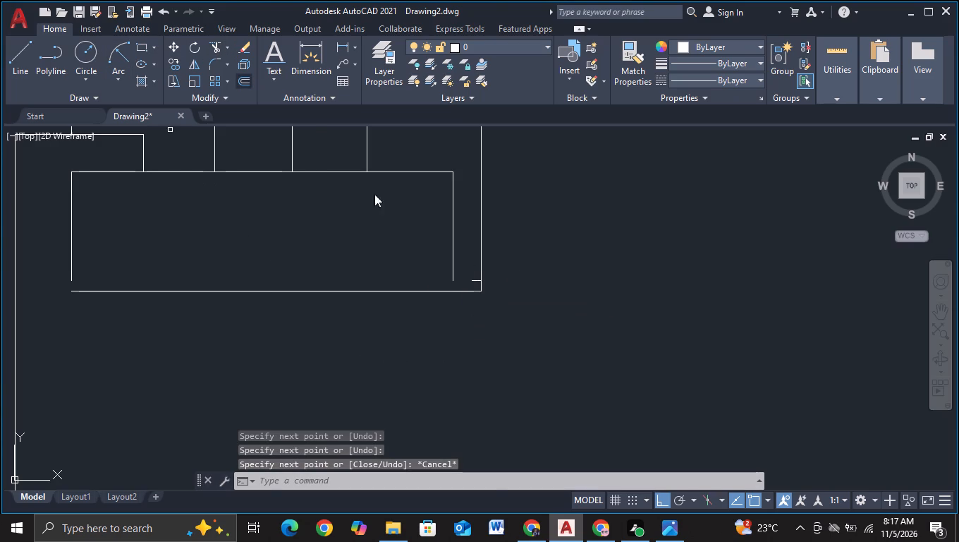
click(475, 280)
key(Escape)
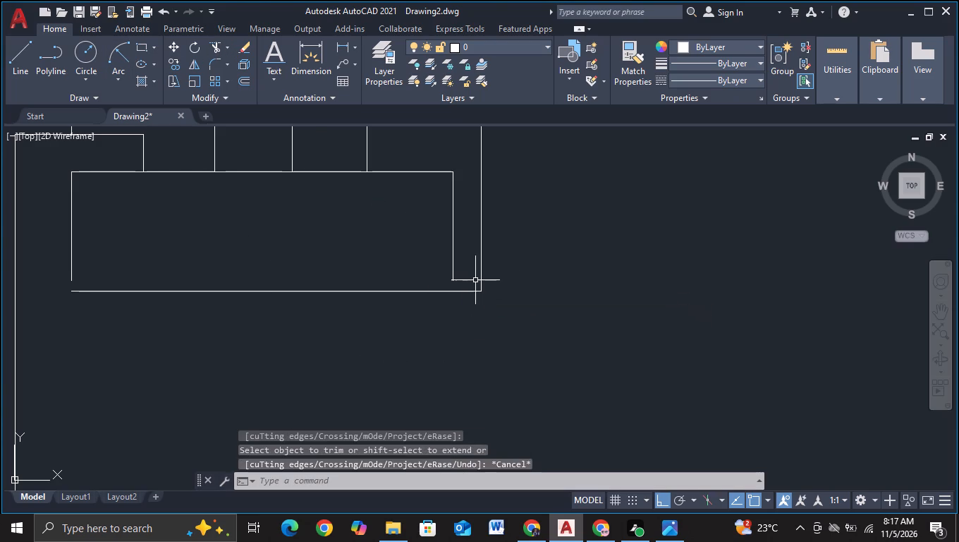
Extend the side lines of both wide rectangles down to their lowered bottom lines.
key(e)
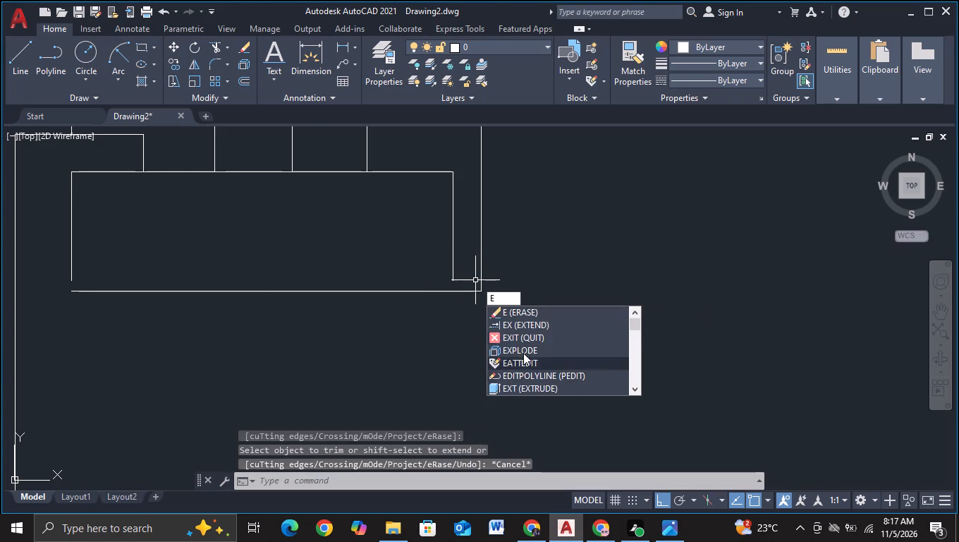
click(516, 325)
click(459, 270)
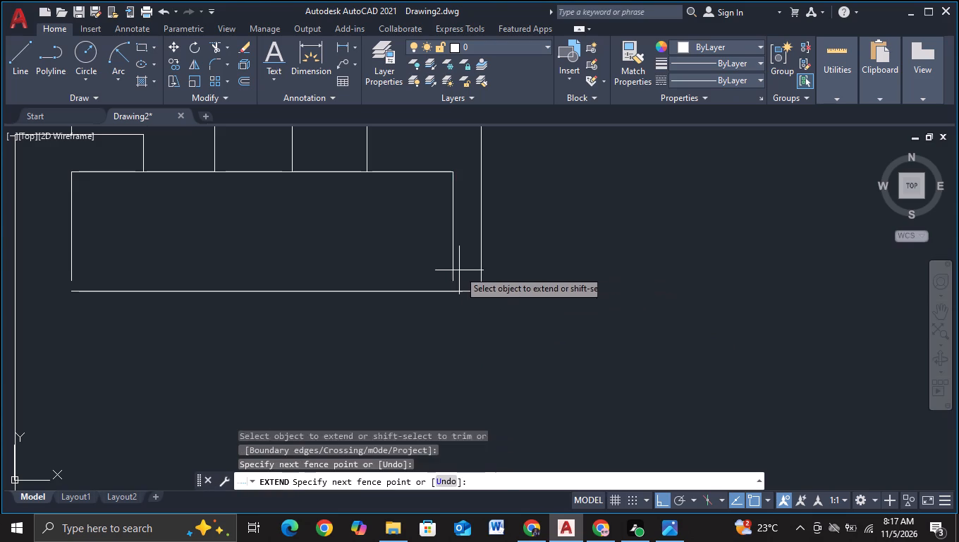
click(444, 277)
click(79, 262)
click(61, 271)
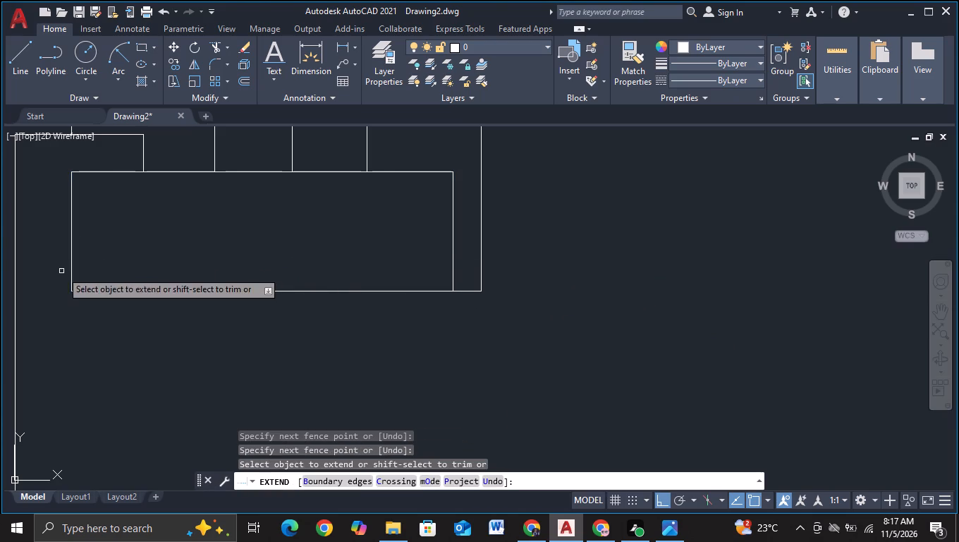
middle_drag(66, 326, 789, 354)
click(145, 303)
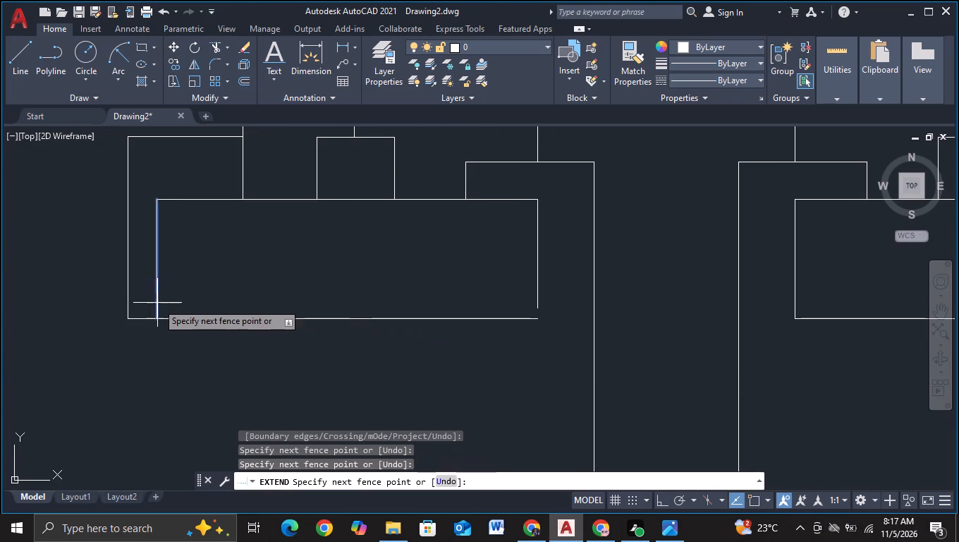
click(164, 303)
click(540, 300)
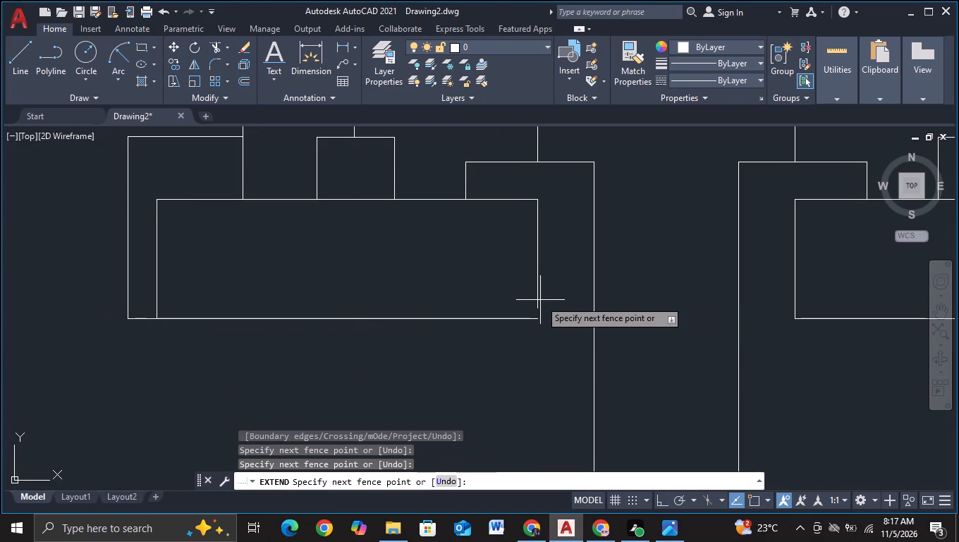
click(532, 305)
key(Escape)
Examine the overall outline of both halves and the empty area beneath them.
scroll(532, 311, down, 2)
middle_drag(530, 372, 362, 320)
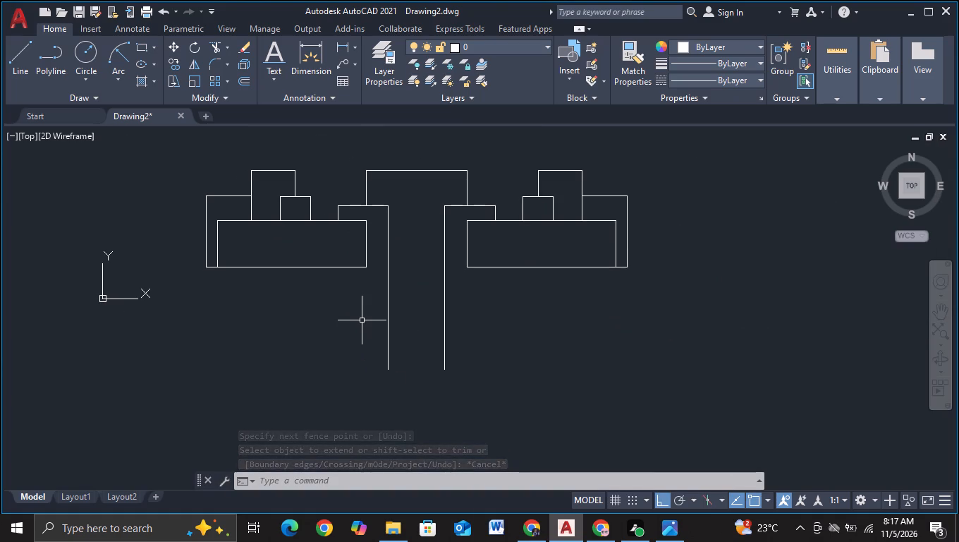
middle_drag(362, 320, 422, 324)
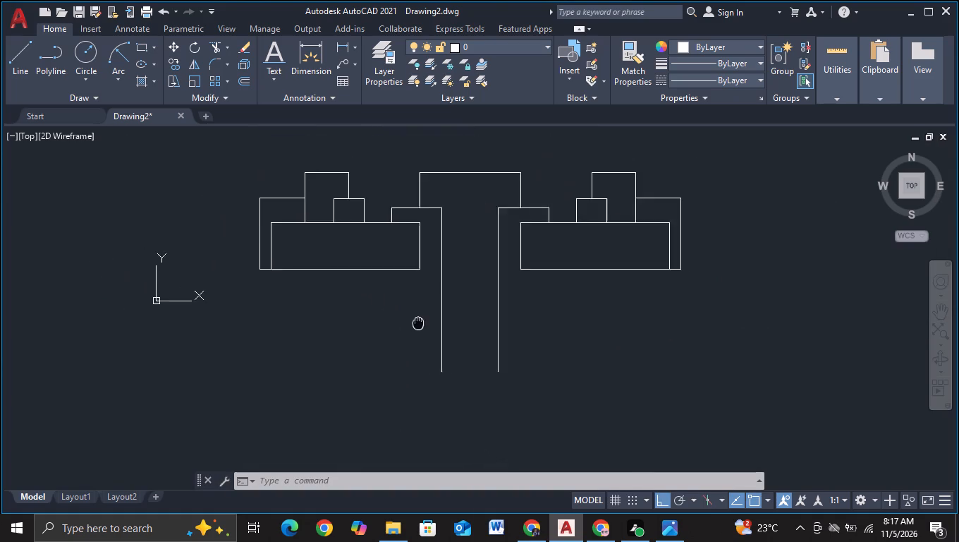
middle_drag(422, 324, 423, 324)
scroll(408, 330, down, 1)
middle_drag(399, 341, 395, 277)
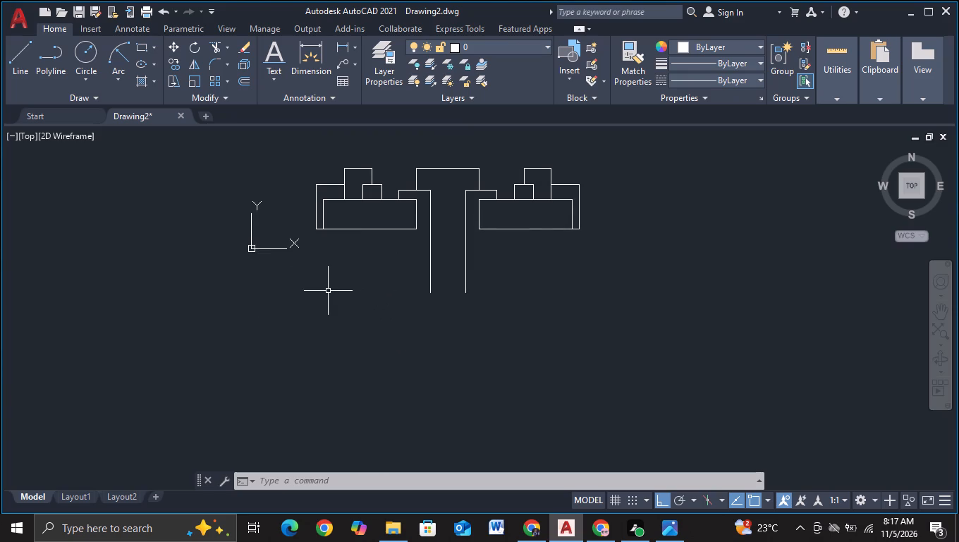
middle_drag(379, 296, 388, 326)
scroll(341, 303, up, 1)
scroll(288, 275, up, 1)
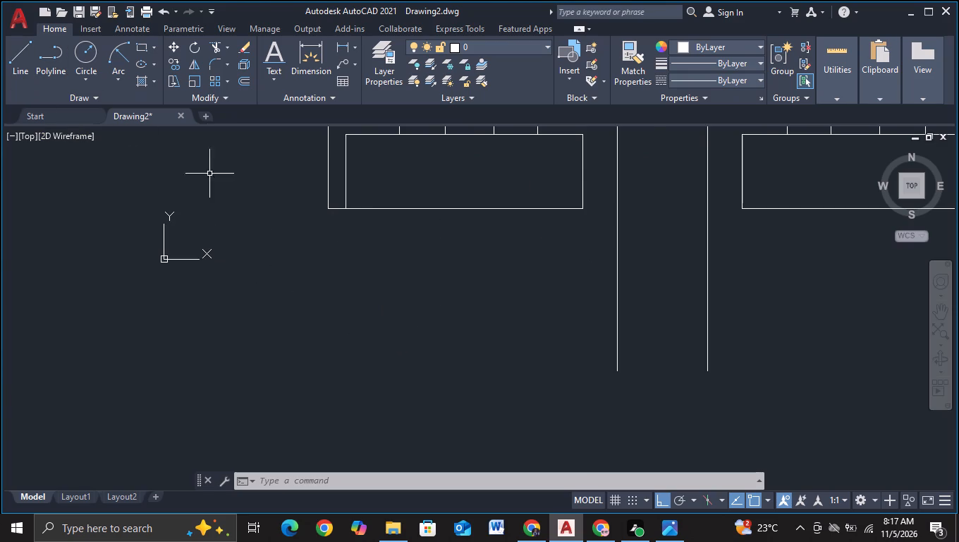
scroll(315, 228, down, 1)
middle_drag(358, 267, 261, 265)
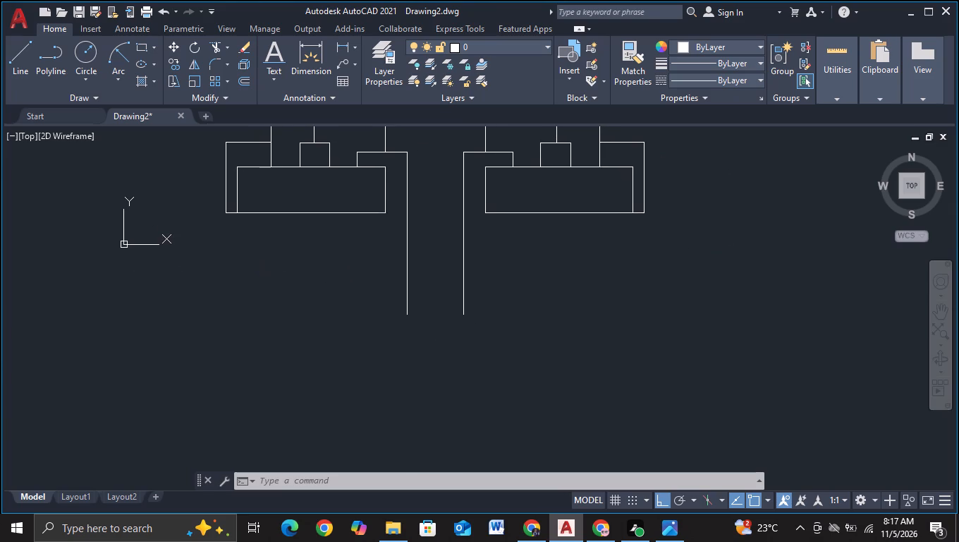
middle_drag(261, 265, 267, 303)
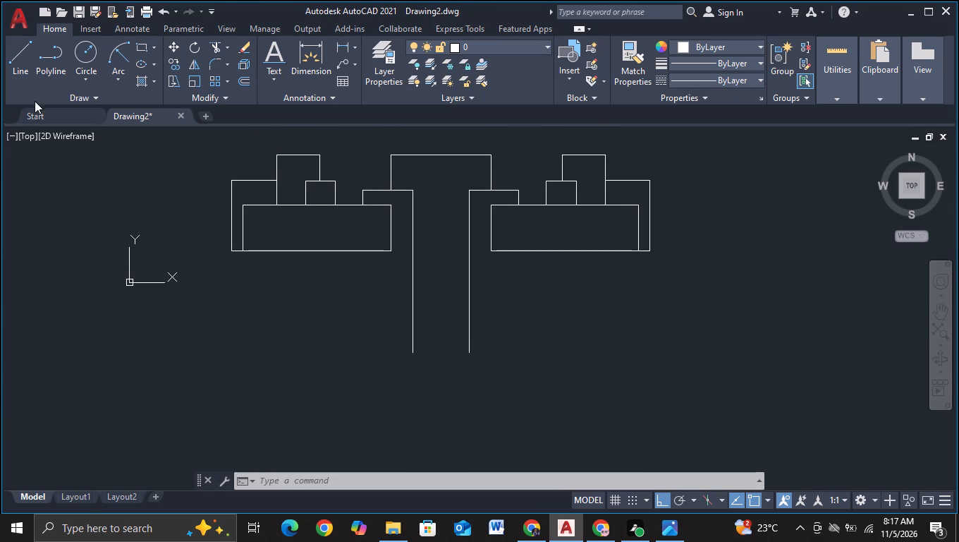
Draw lines from the left half's lower outer corner: a short way left, about 12 down, about 13 right, then up past its bottom line.
click(10, 73)
scroll(196, 241, up, 1)
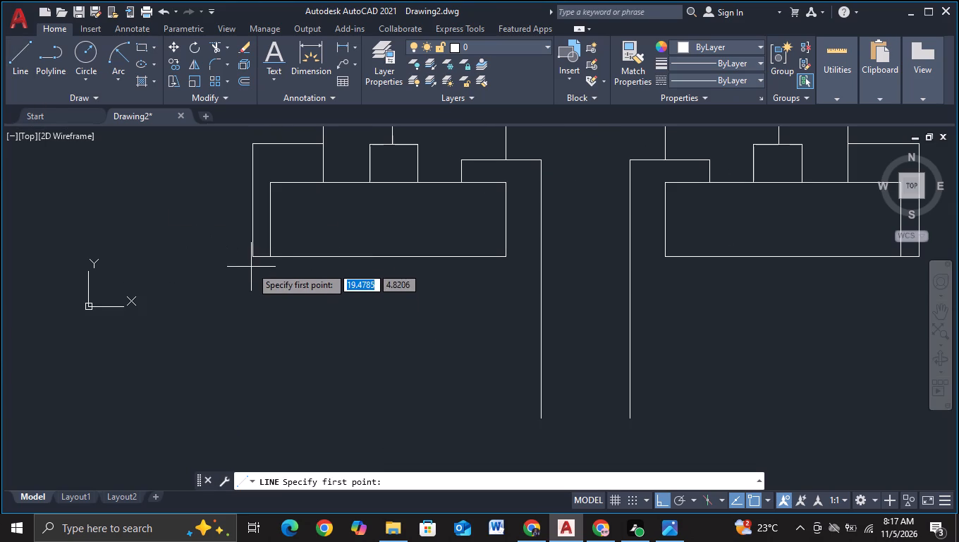
click(255, 260)
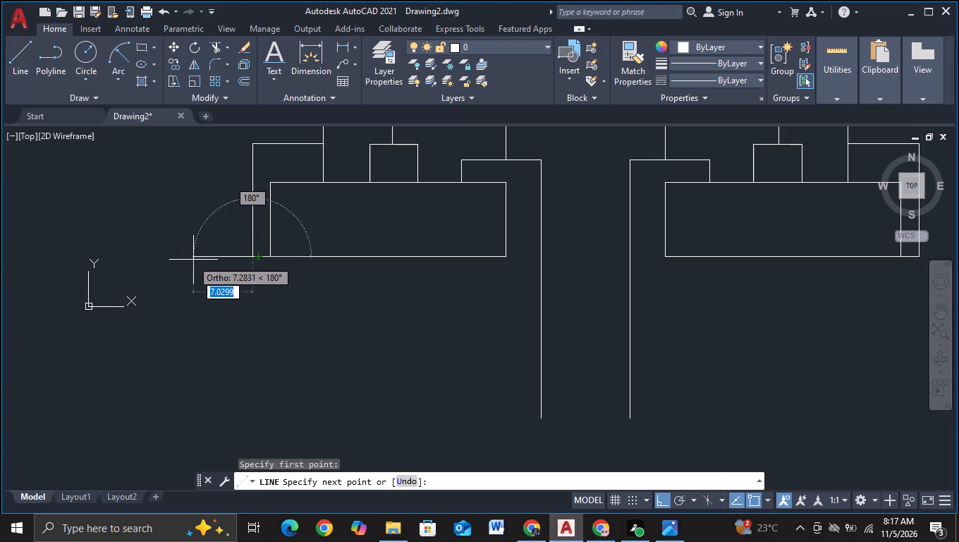
click(200, 260)
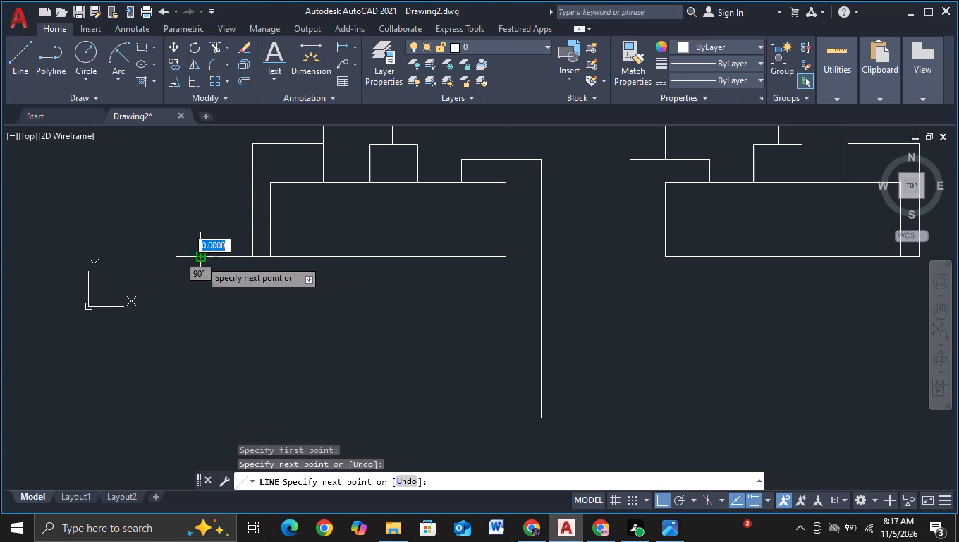
click(199, 359)
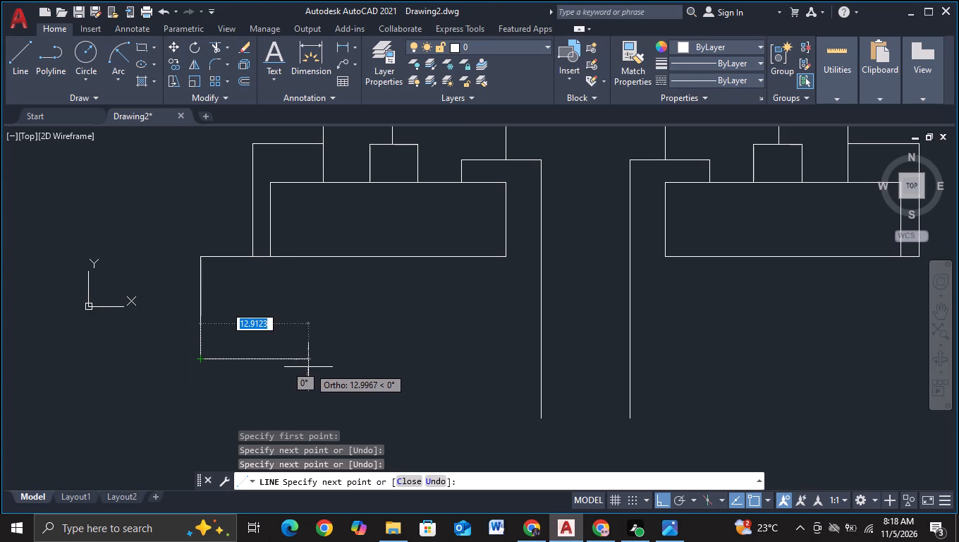
click(309, 367)
click(307, 227)
key(Escape)
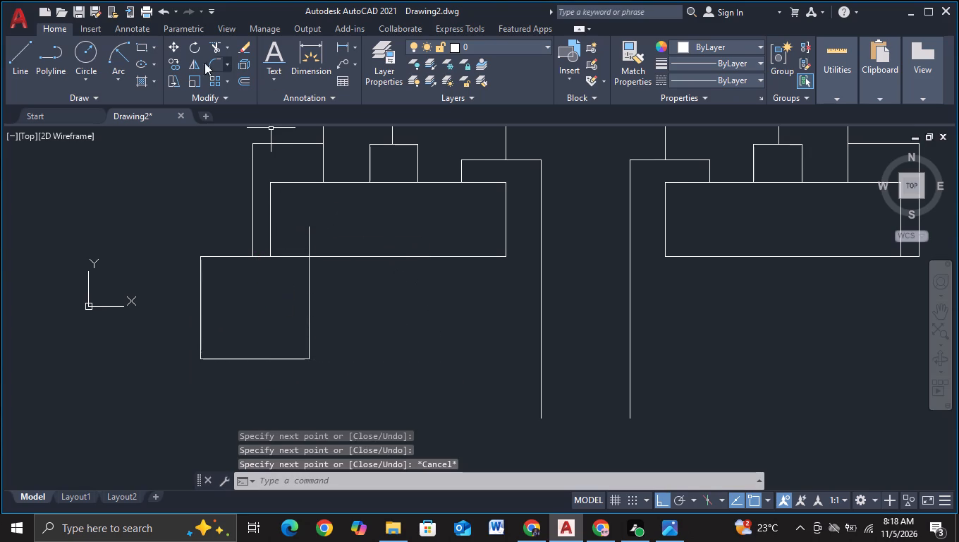
Trim the new block's right vertical line where it overshoots into the wide rectangle.
click(216, 52)
click(324, 228)
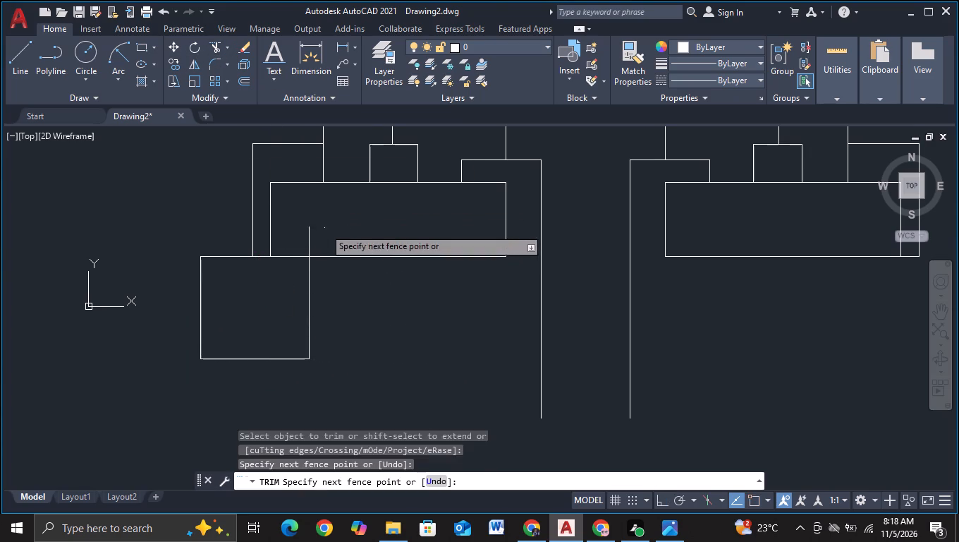
click(301, 232)
key(Escape)
Draw lines from the new block's bottom edge, about 5 from its right corner: about 10 down, then left well past the block.
middle_drag(319, 343, 324, 323)
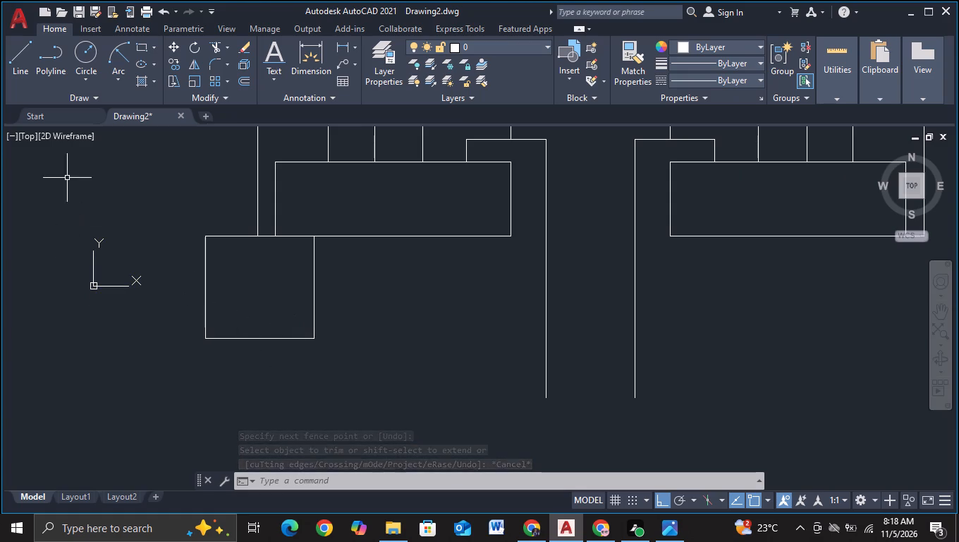
click(28, 70)
middle_drag(361, 349, 329, 283)
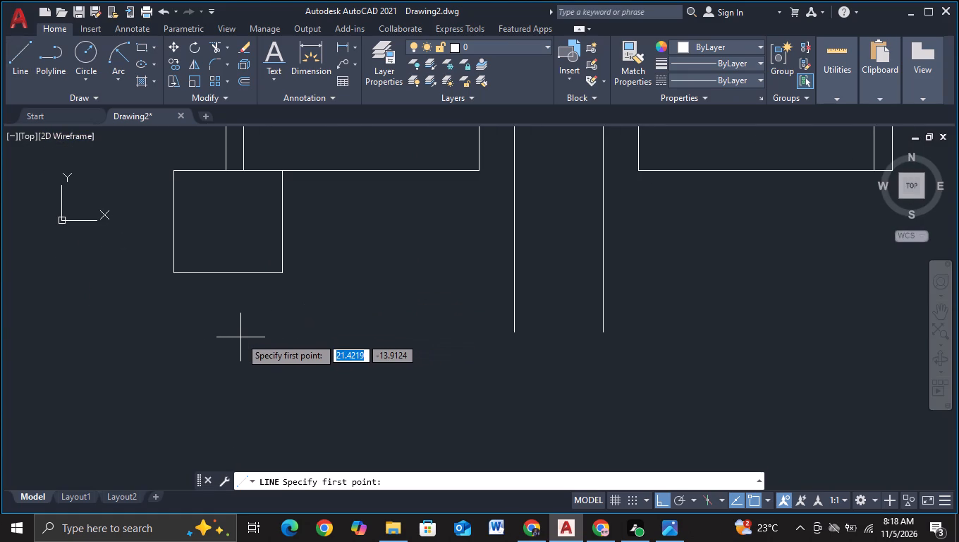
click(238, 275)
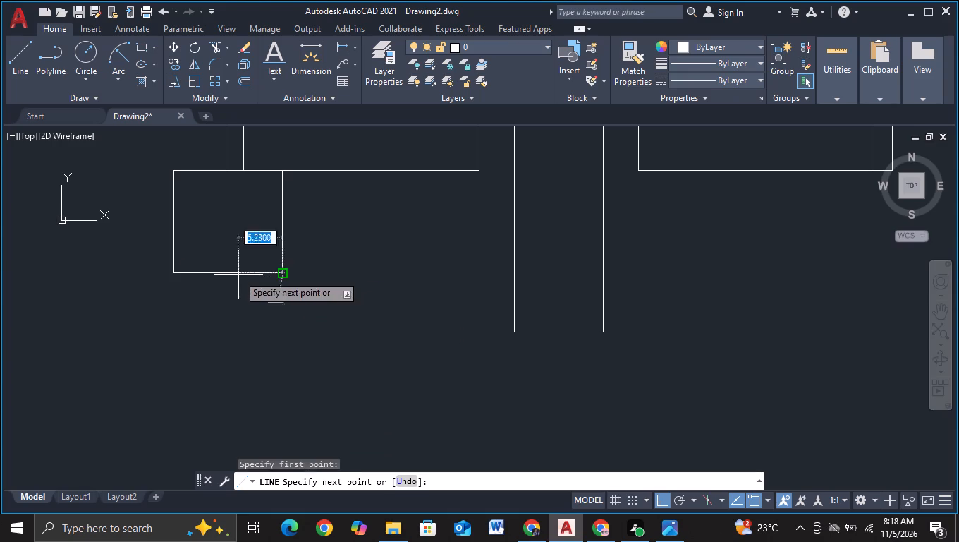
click(237, 356)
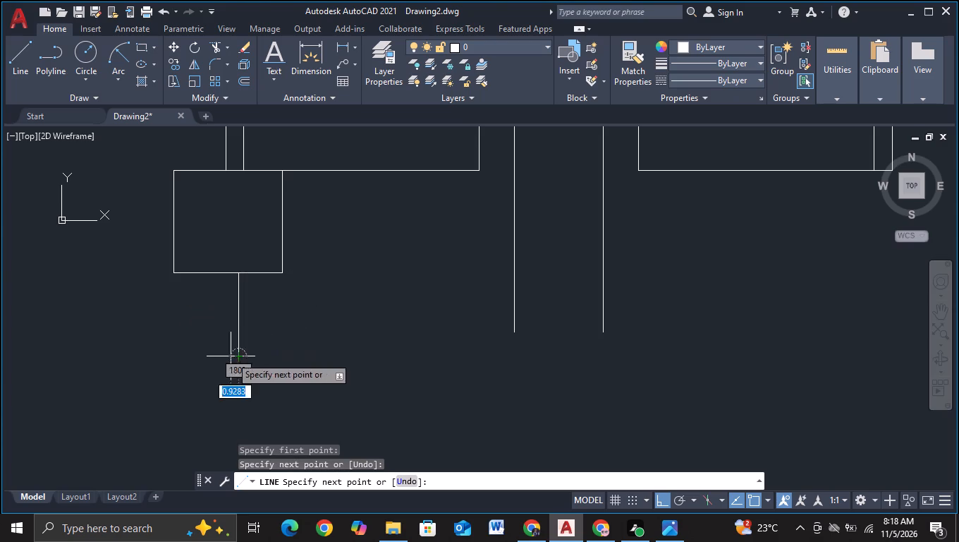
click(37, 366)
key(Escape)
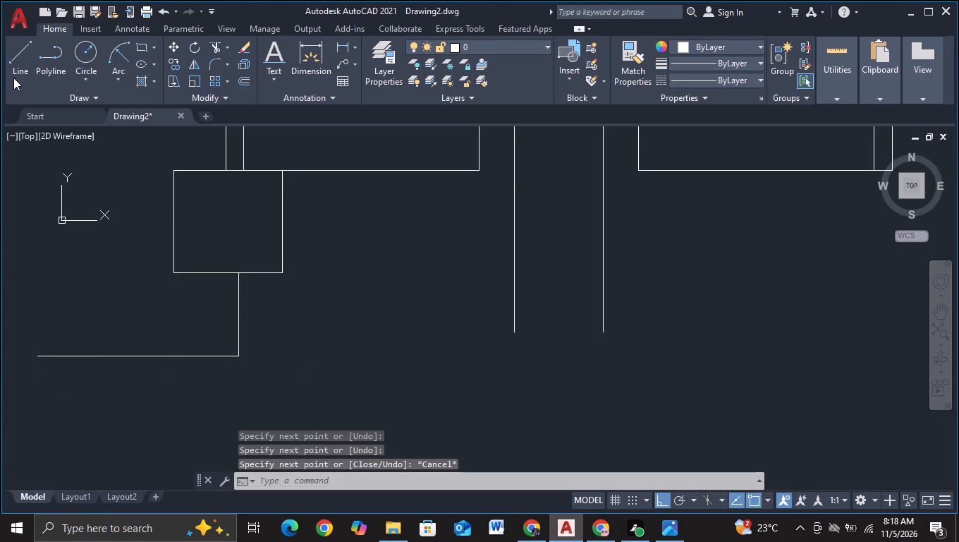
Draw lines from the block's lower-right corner: about 5.6 right, then up past the wide rectangle's bottom line.
click(13, 78)
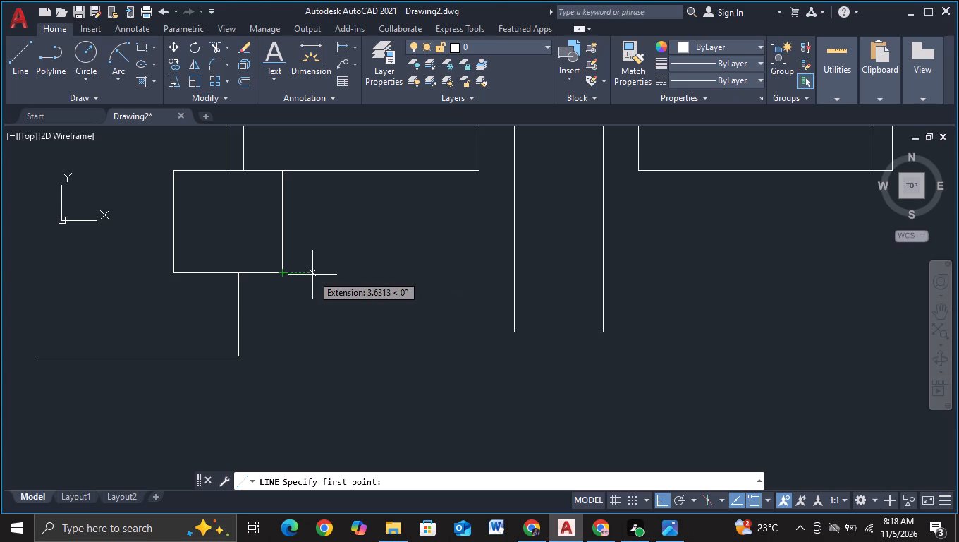
click(285, 275)
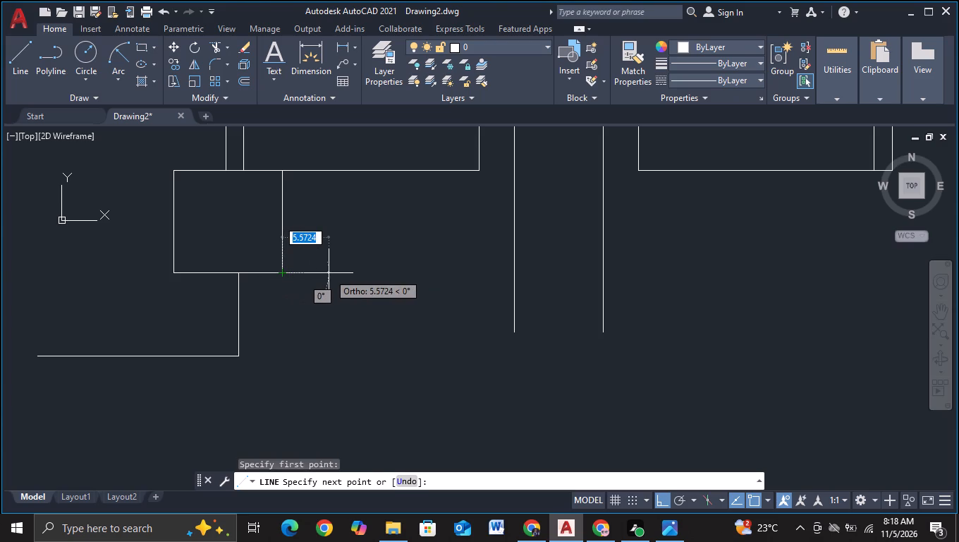
click(329, 273)
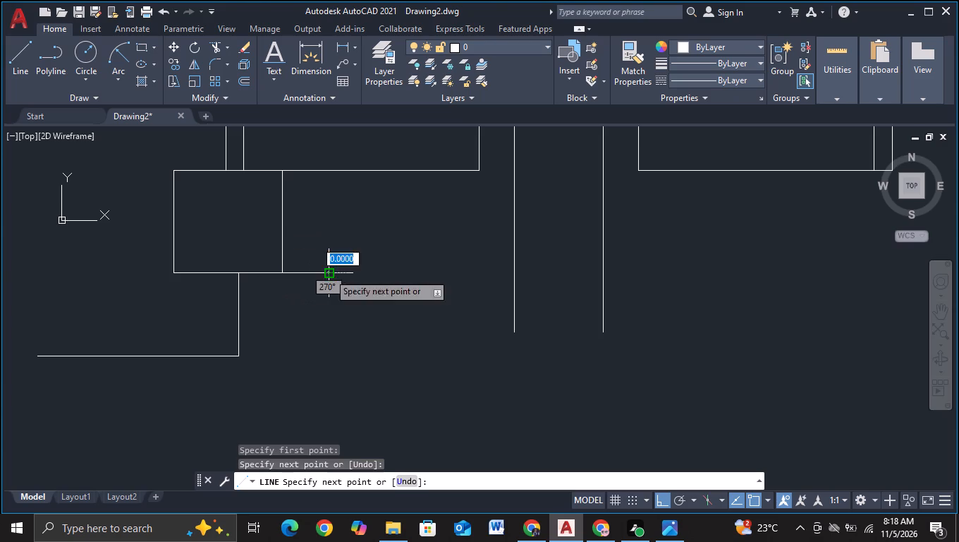
click(338, 151)
key(Escape)
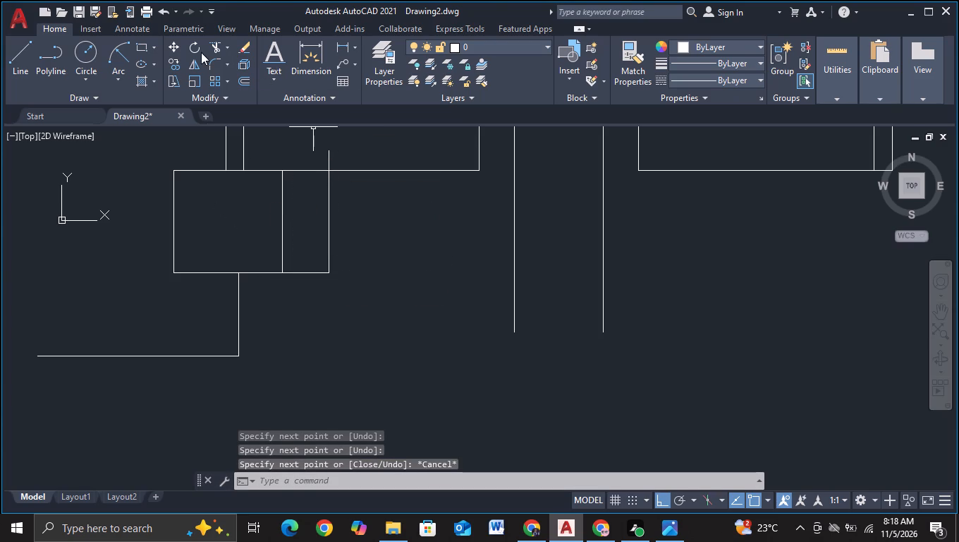
Trim the second block's right vertical line where it overshoots above the wide rectangle's bottom line.
click(207, 43)
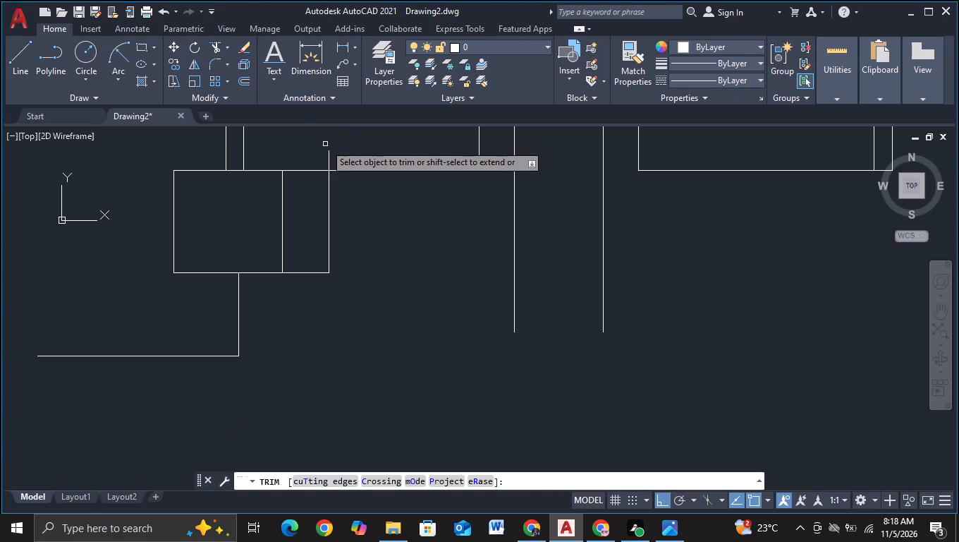
click(329, 152)
key(Escape)
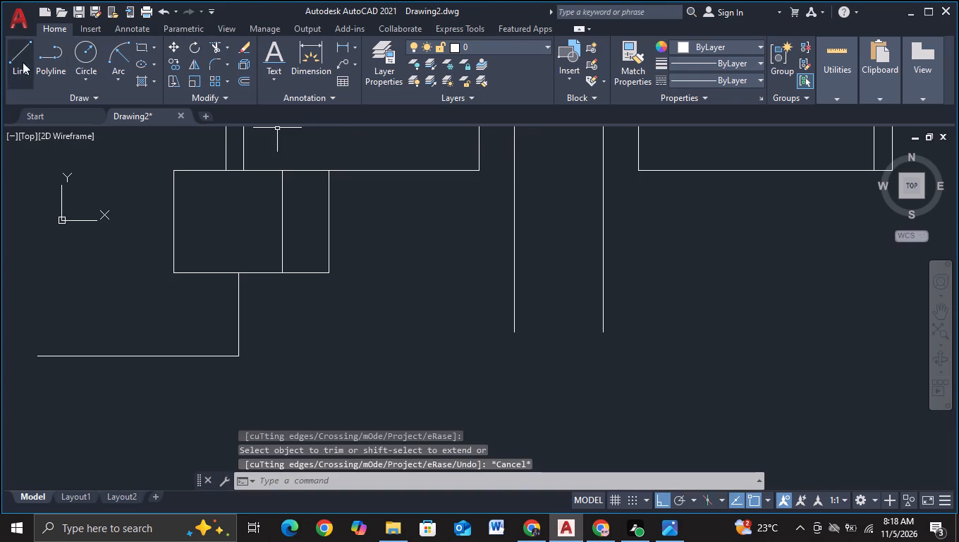
Draw a vertical line about 10 down from the second block's lower-right corner, level with the long horizontal base line.
click(12, 63)
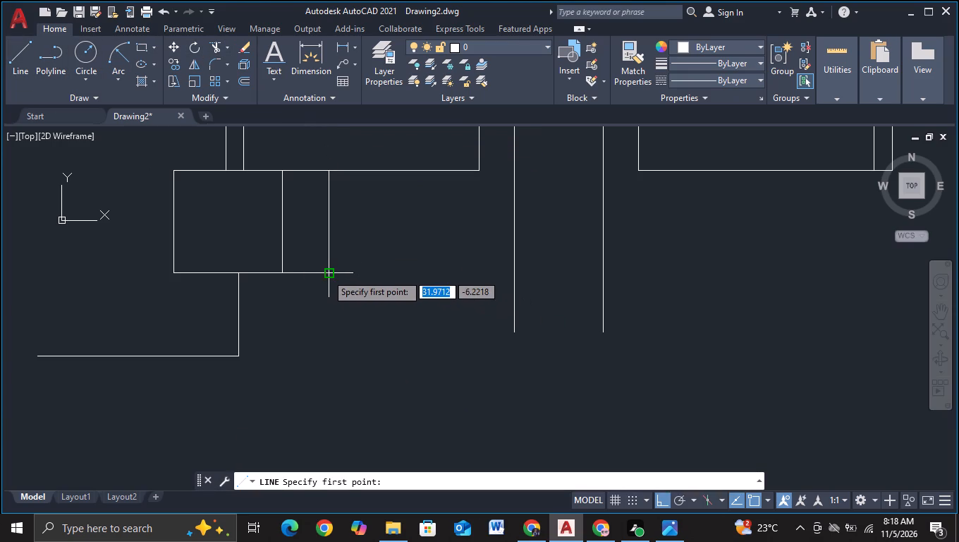
click(326, 274)
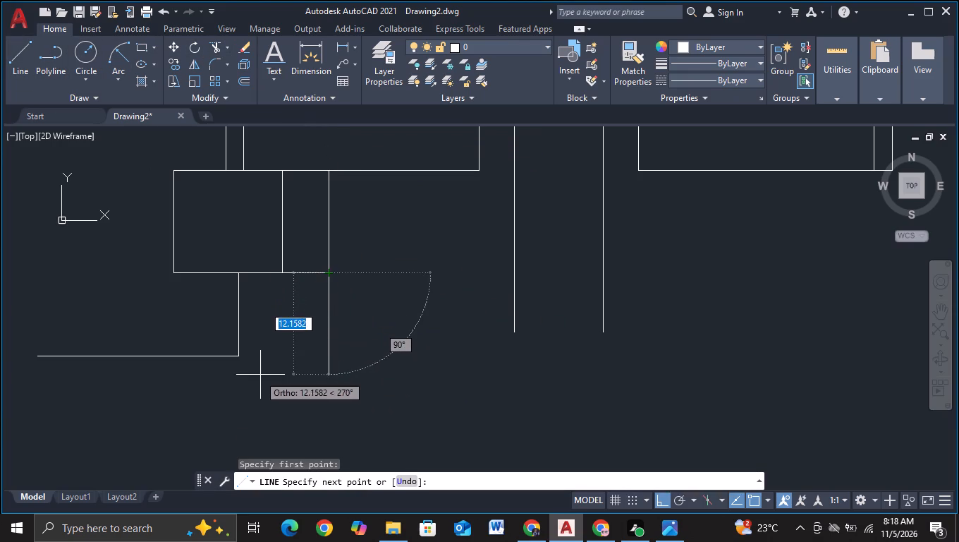
click(331, 355)
key(Escape)
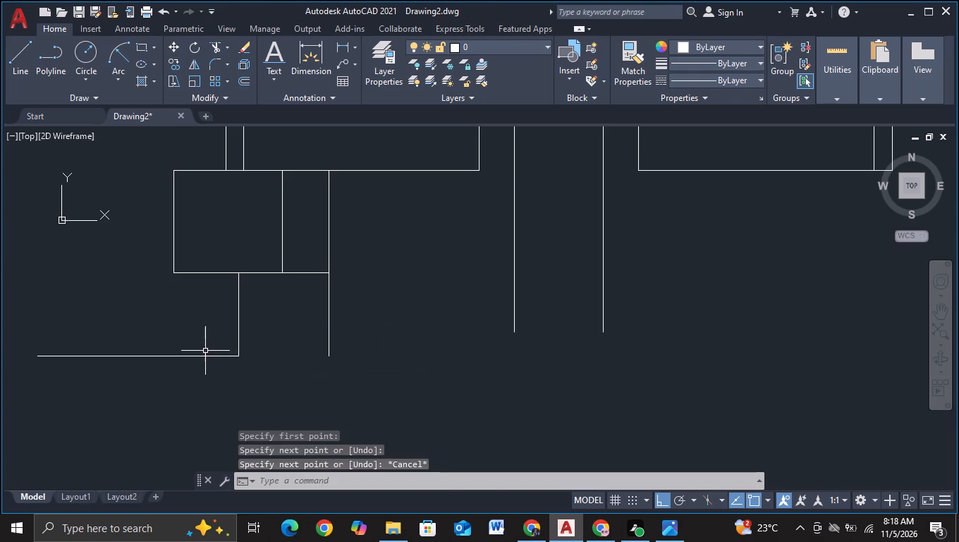
Move the long horizontal base line about 5.2 straight down.
click(205, 351)
click(204, 376)
key(m)
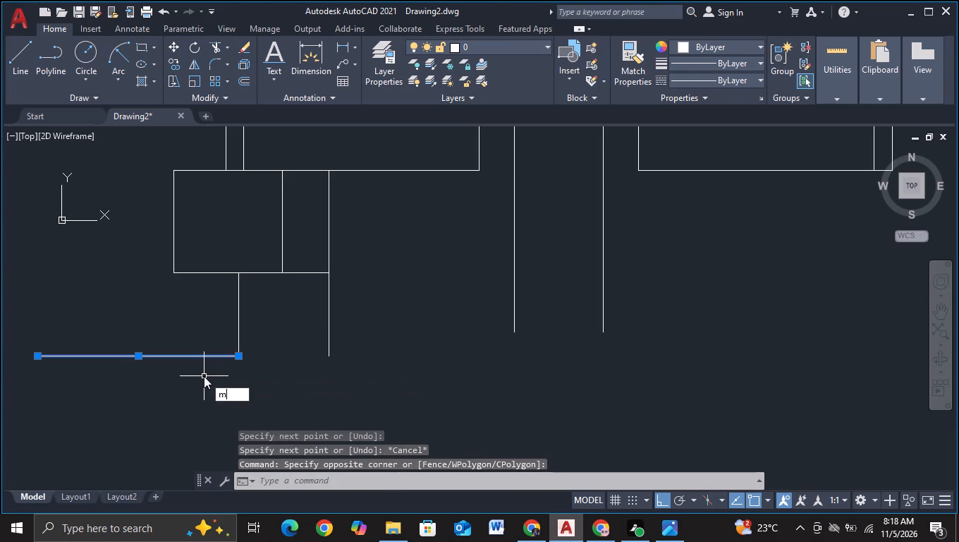
click(306, 410)
click(452, 343)
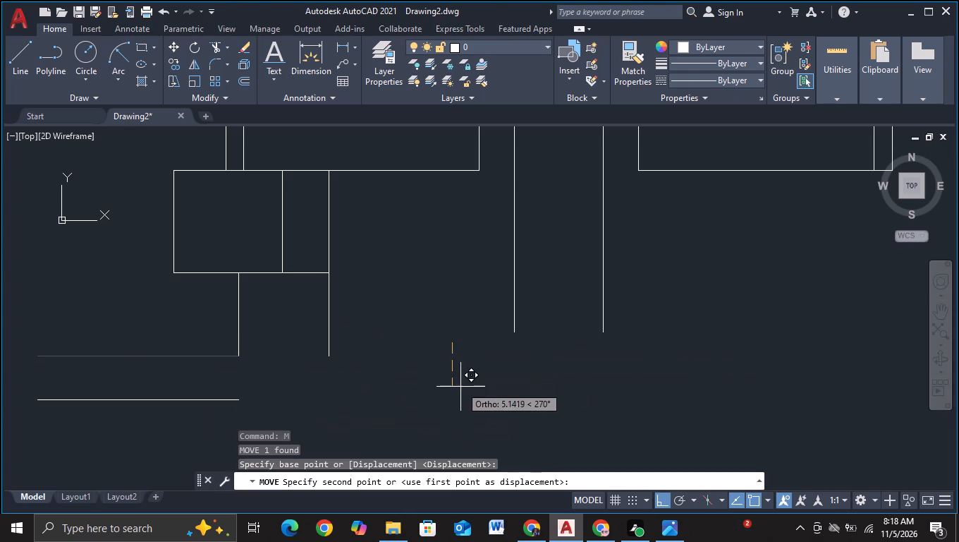
click(460, 387)
key(Escape)
Extend both vertical legs below the block about 5.2 down to the base line and join their lower ends with a horizontal line.
middle_drag(453, 387, 451, 326)
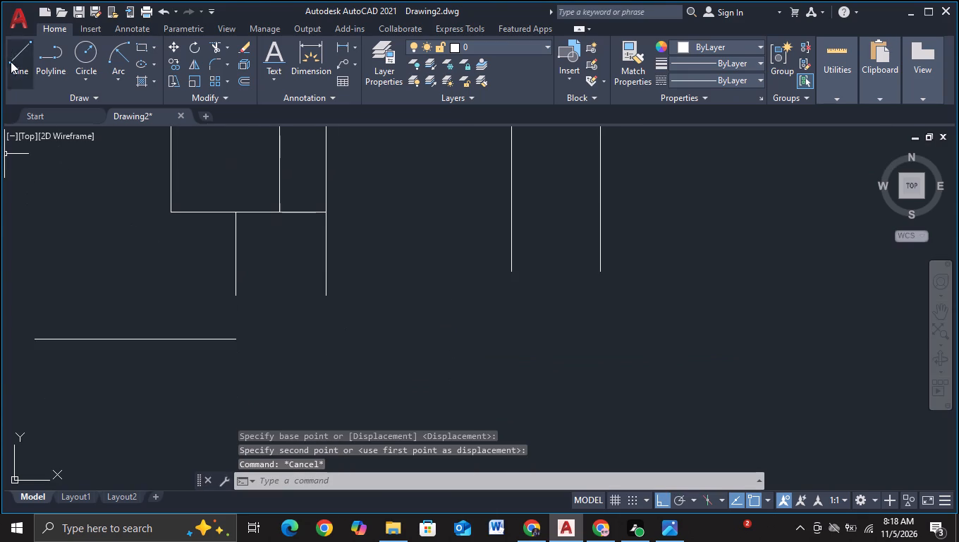
click(13, 66)
click(237, 293)
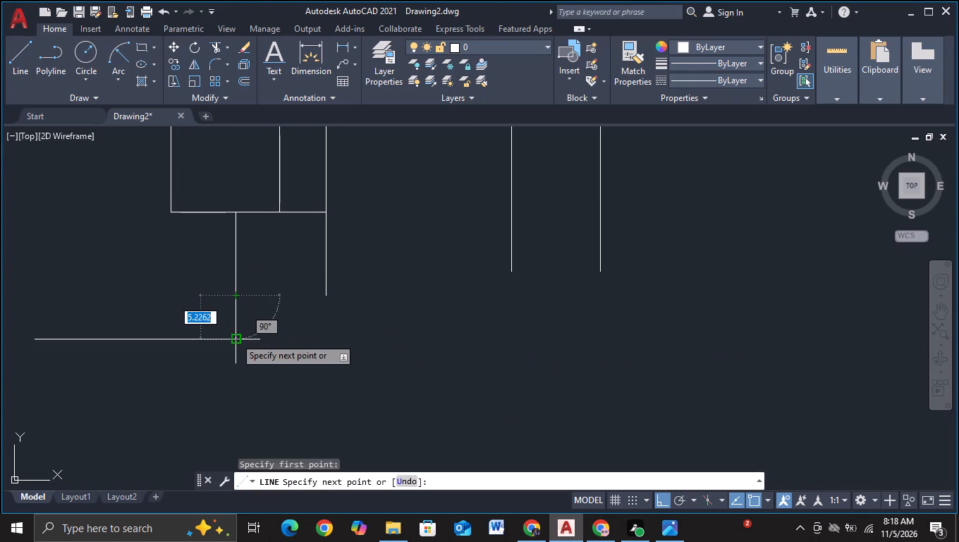
click(235, 337)
key(Escape)
click(30, 80)
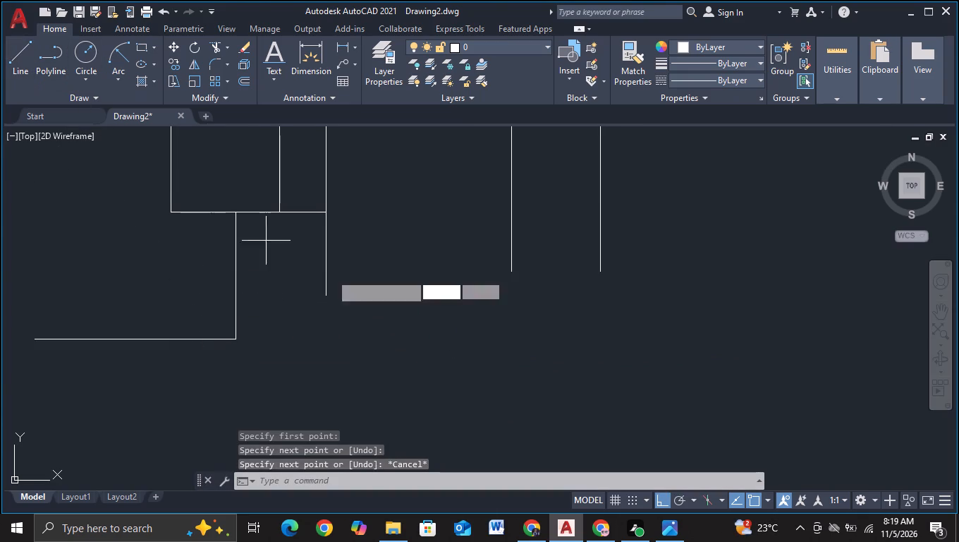
click(326, 299)
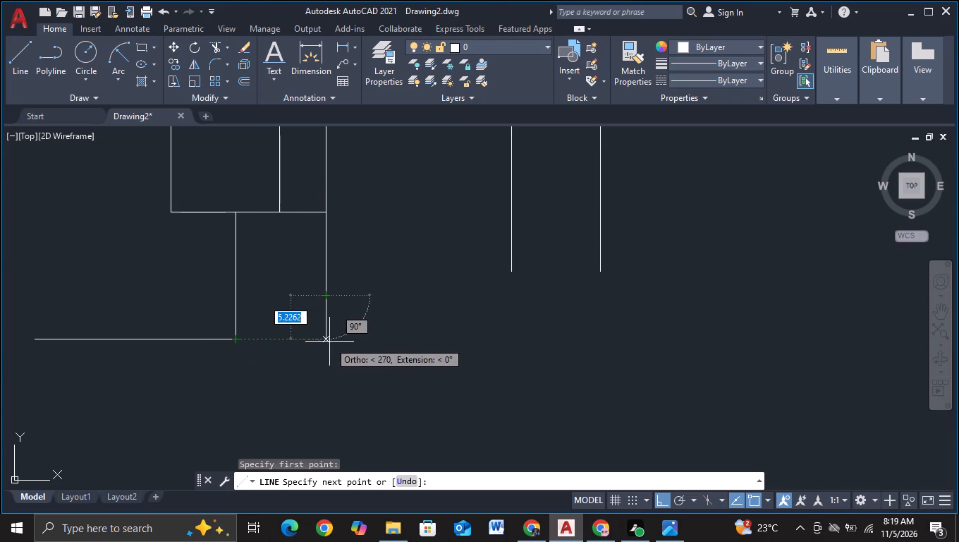
click(326, 339)
click(235, 340)
key(Escape)
Relocate the UCS origin with Move and Align to an empty spot below and left of the drawing, turning Ortho off.
scroll(389, 410, down, 2)
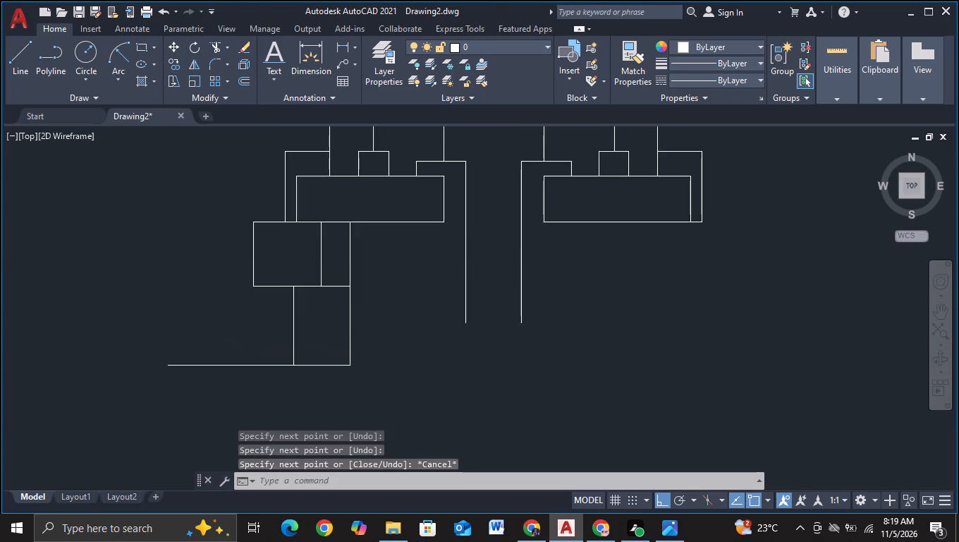
middle_drag(424, 400, 332, 325)
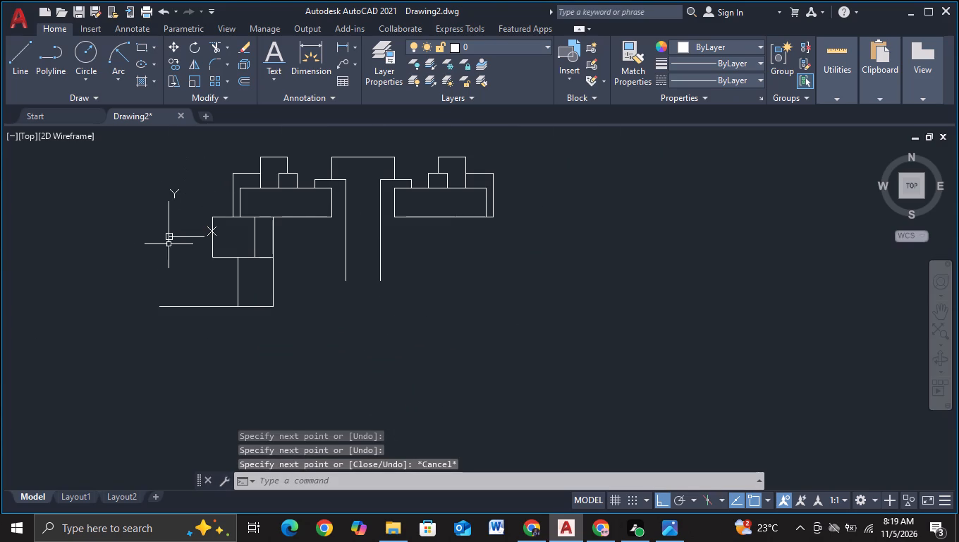
click(168, 238)
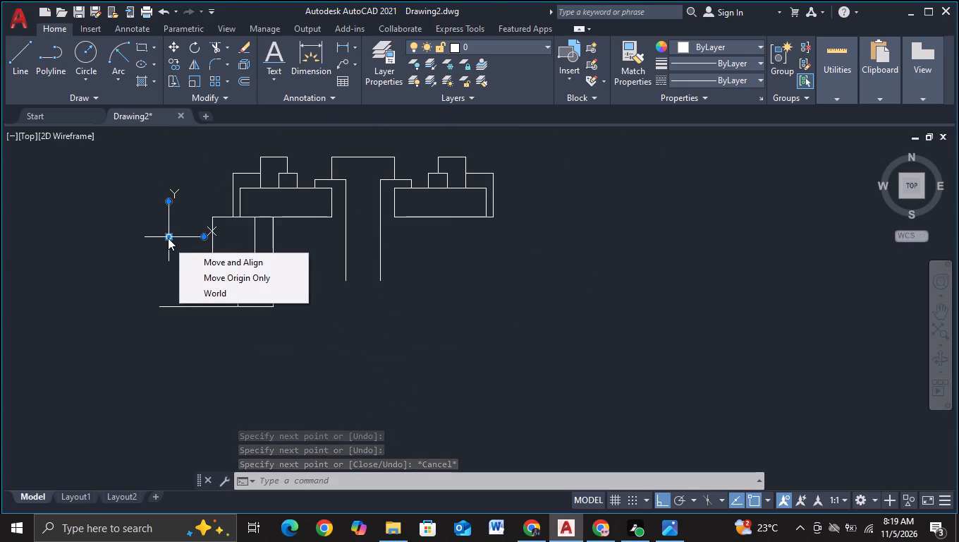
click(197, 262)
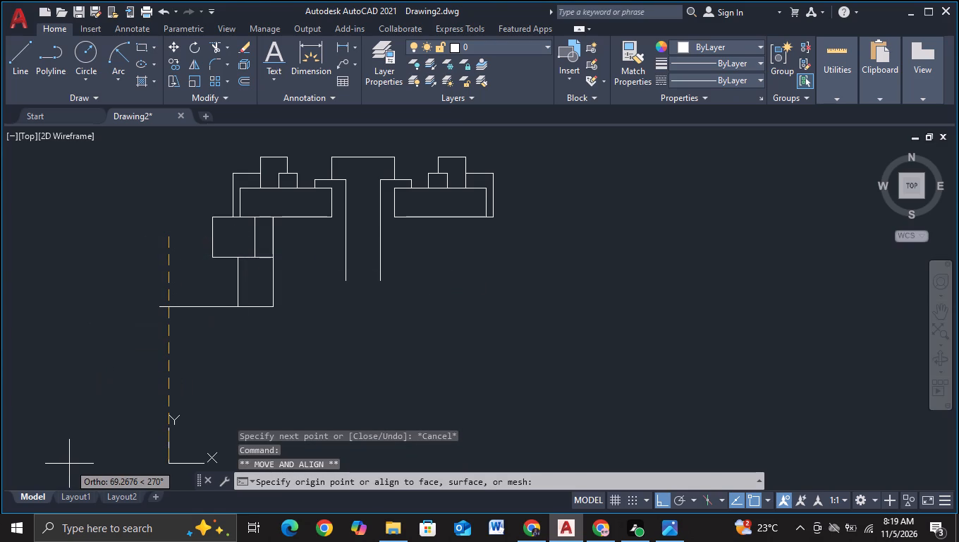
key(F8)
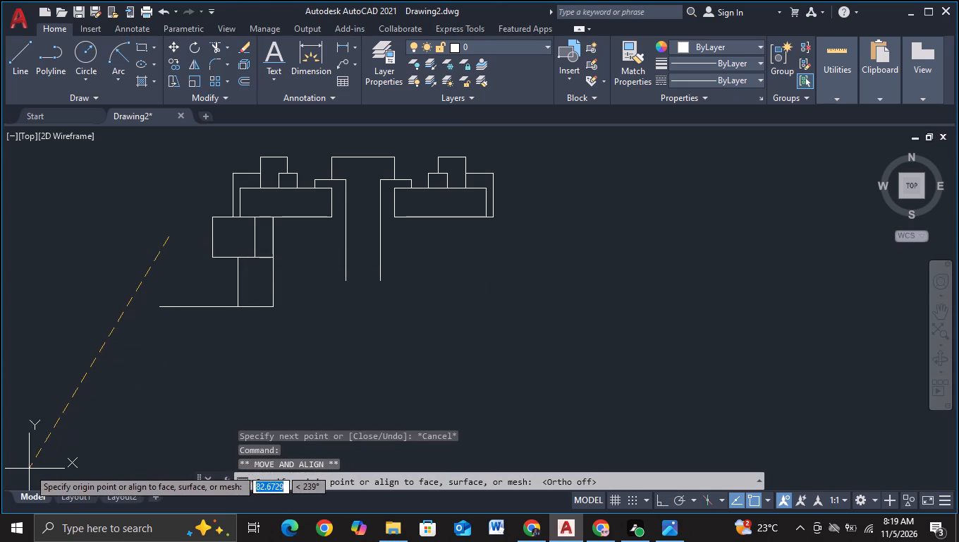
click(29, 469)
key(Escape)
Draw lines from the left central vertical's lower end: left, about 8.1 down with Ortho on, then about 12.8 left to the leg's lower-right corner.
middle_drag(235, 332, 240, 383)
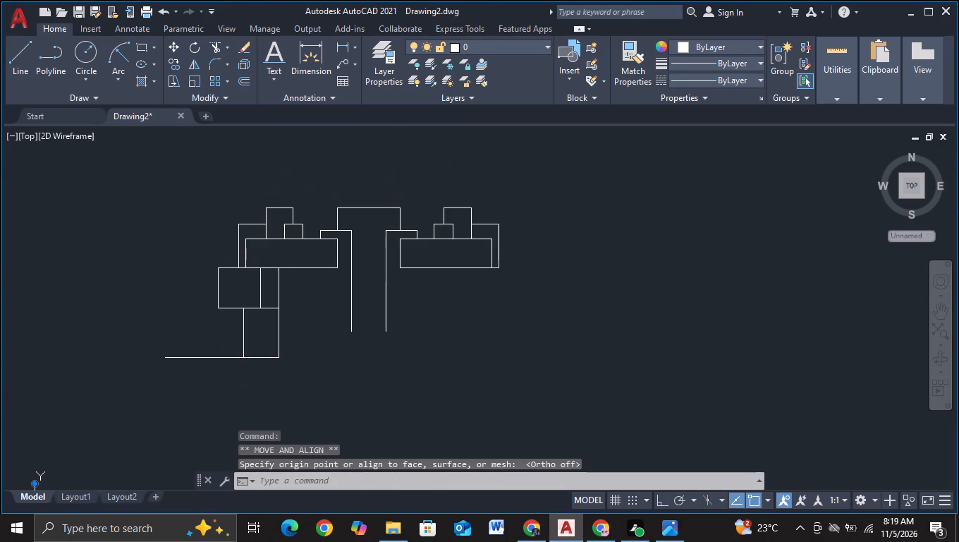
scroll(240, 383, up, 2)
middle_drag(240, 383, 248, 359)
scroll(249, 359, down, 2)
middle_drag(257, 361, 289, 349)
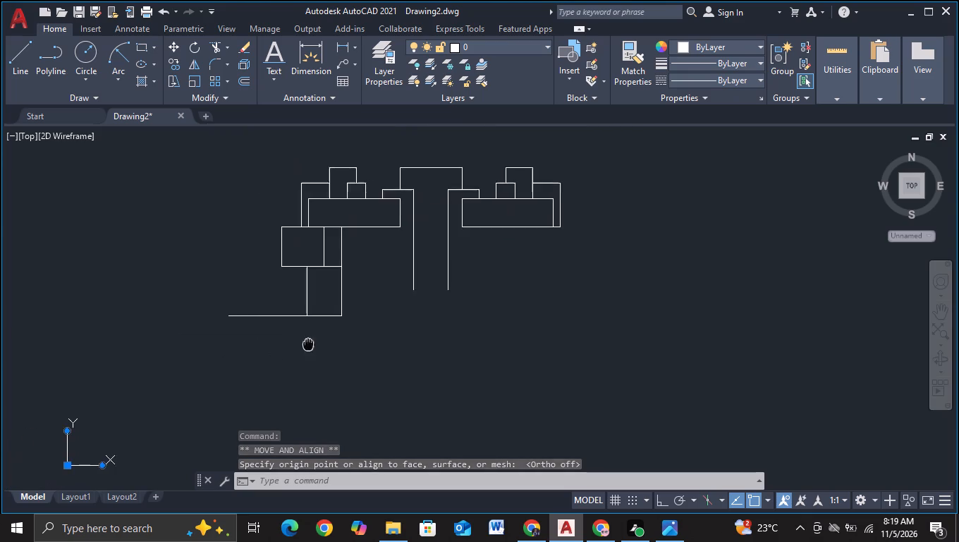
middle_drag(289, 349, 235, 346)
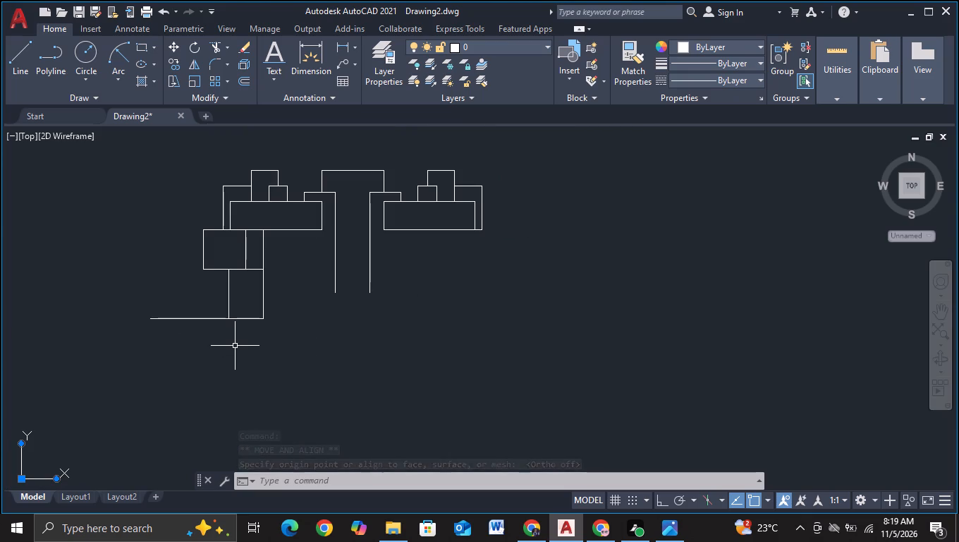
click(28, 61)
scroll(355, 330, up, 1)
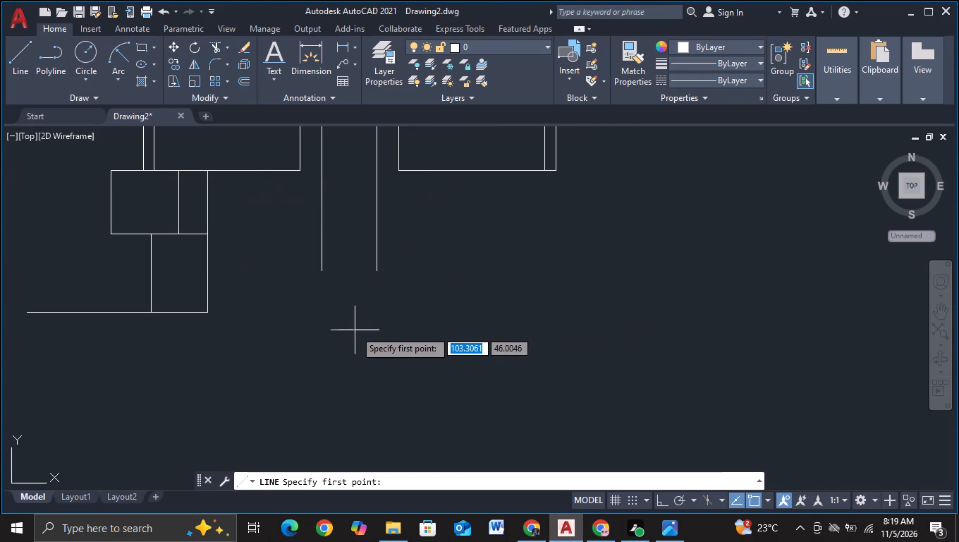
click(326, 270)
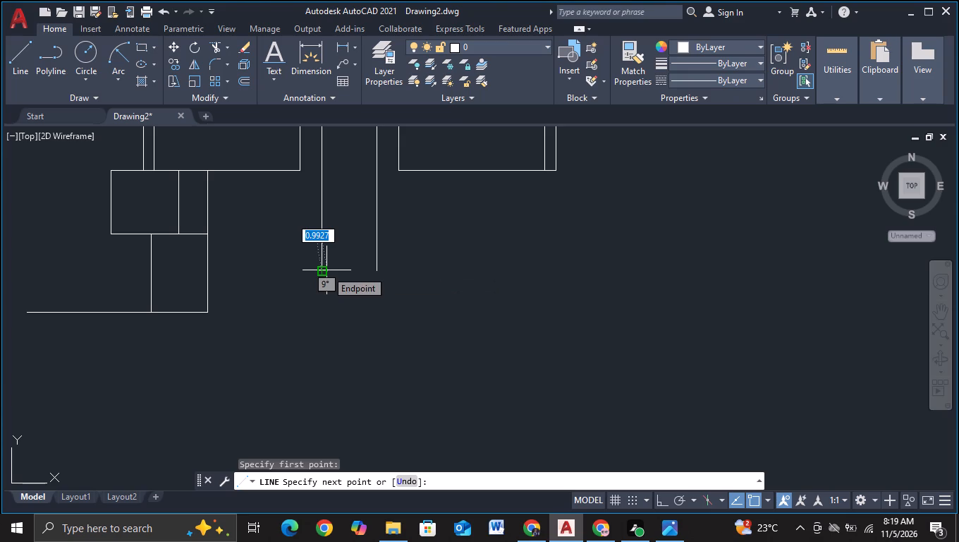
click(273, 269)
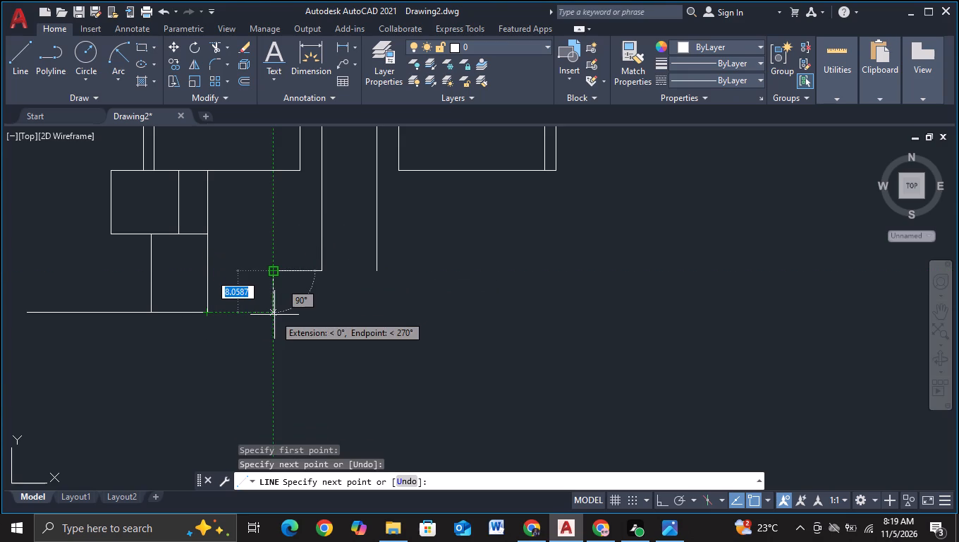
key(F8)
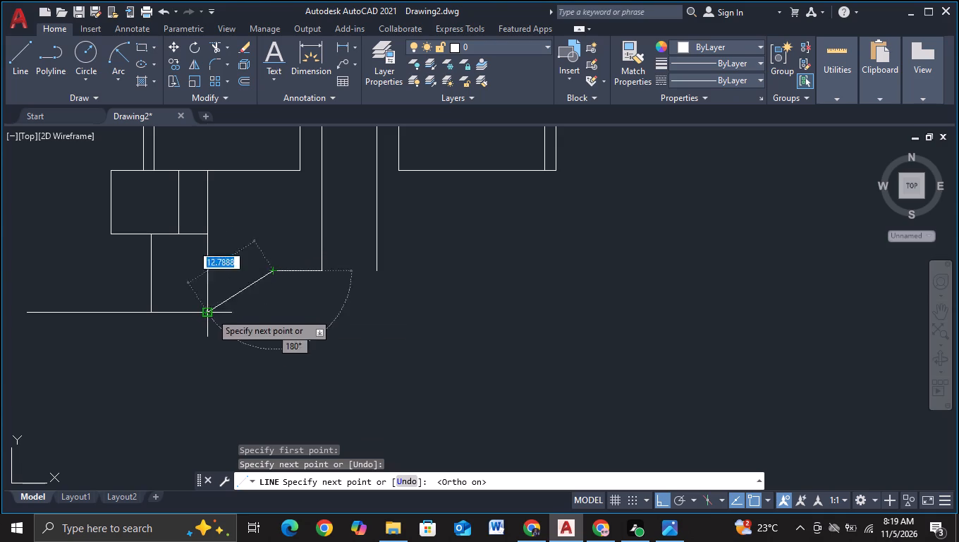
click(273, 313)
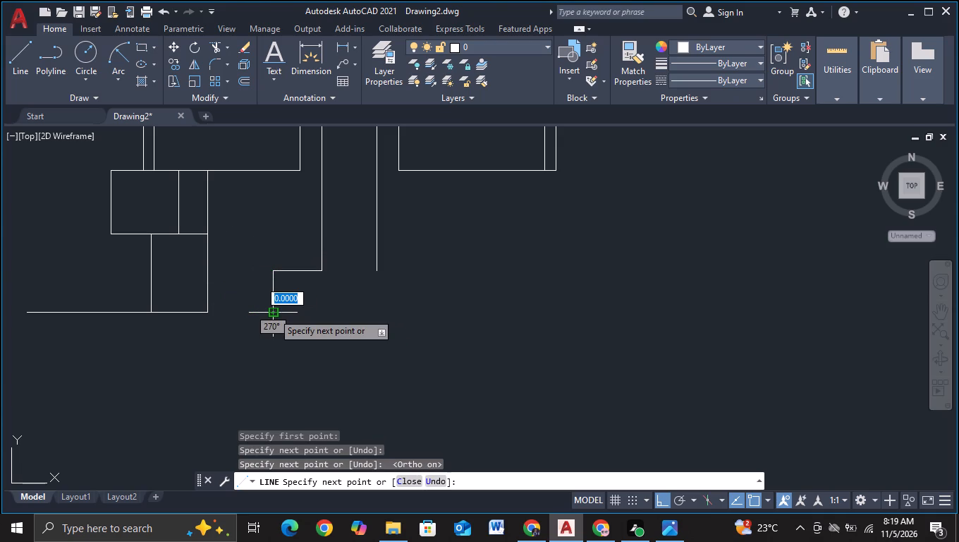
click(208, 314)
key(Escape)
Draw lines from the right central vertical's lower end: right, down to base-line level, then left to the left foot's lower corner.
click(18, 75)
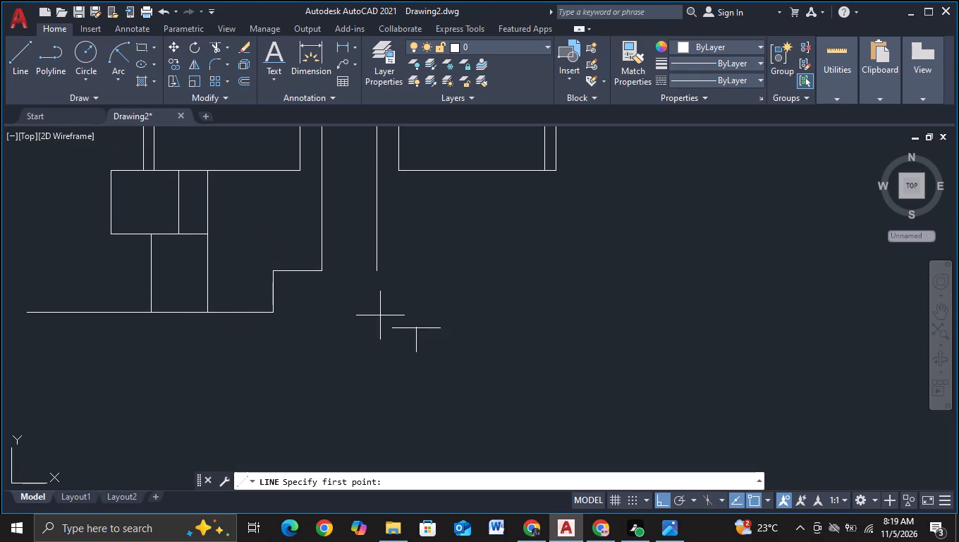
click(376, 271)
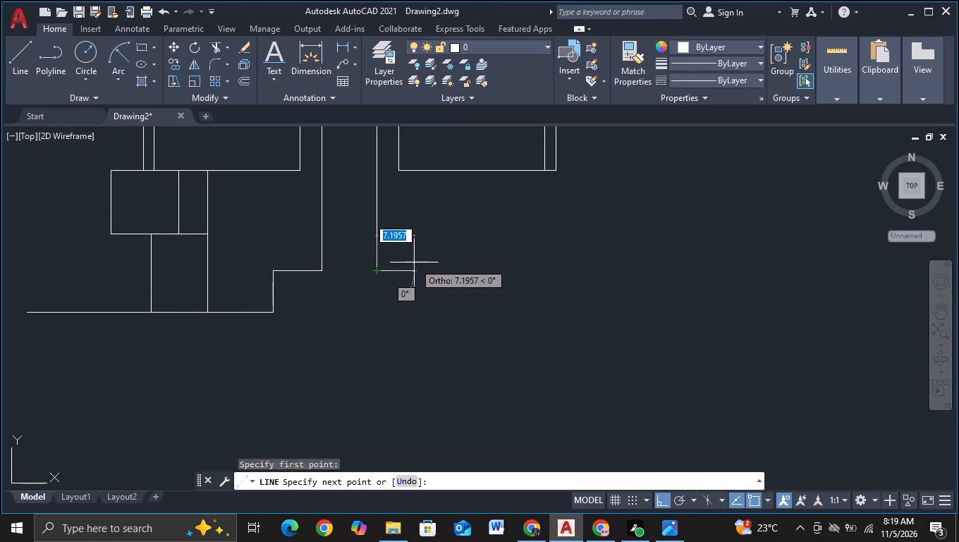
click(432, 259)
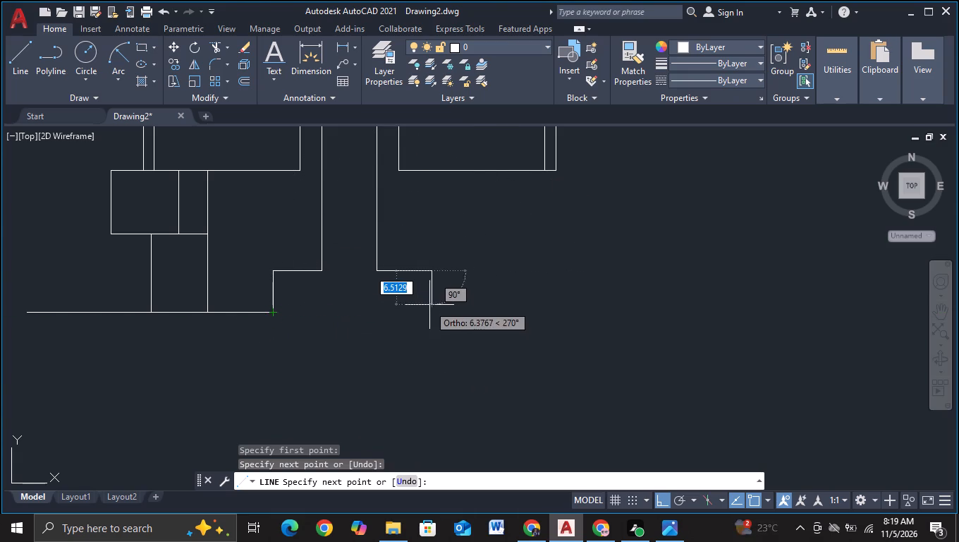
click(434, 312)
click(255, 313)
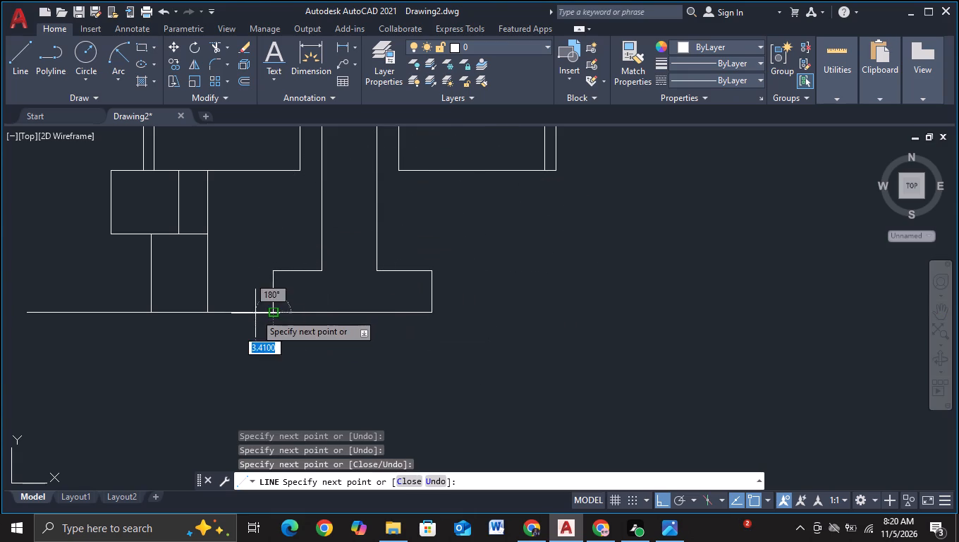
key(Escape)
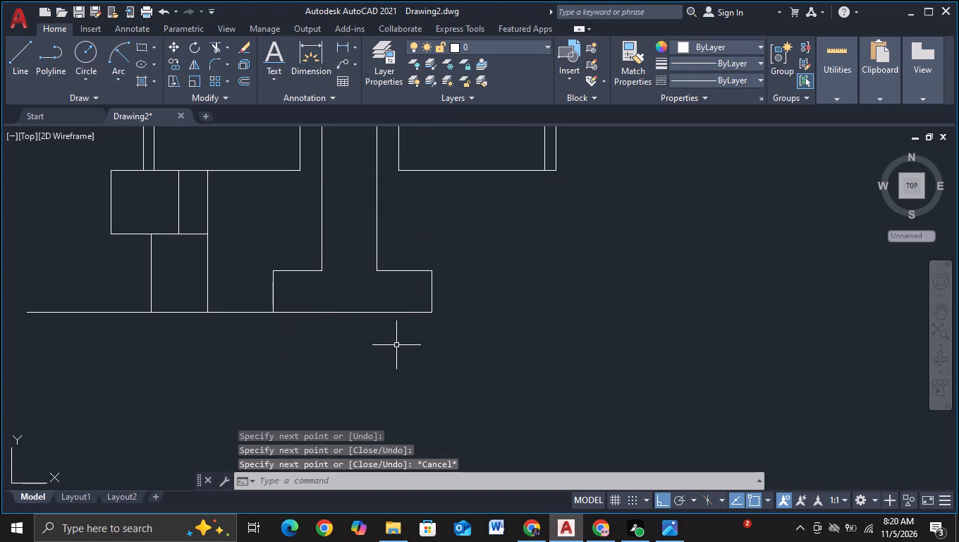
Move the central foot's right vertical edge slightly to the left.
scroll(396, 346, down, 1)
middle_drag(436, 375, 465, 352)
scroll(453, 307, up, 1)
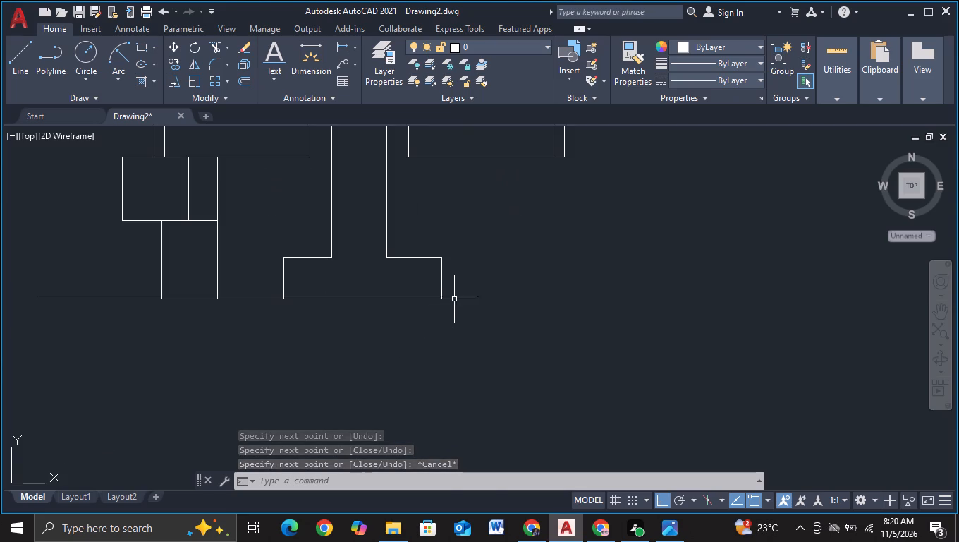
click(458, 282)
click(409, 284)
key(m)
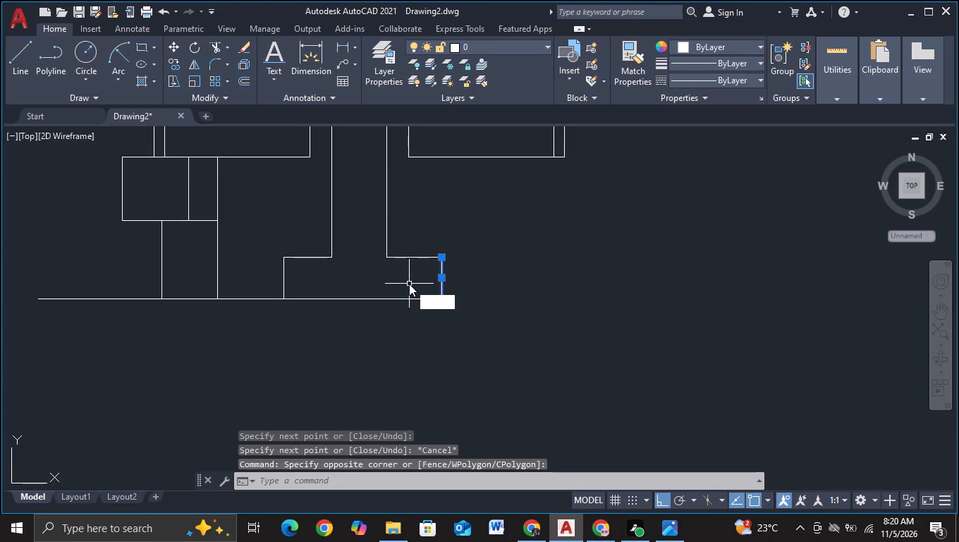
click(450, 317)
click(450, 317)
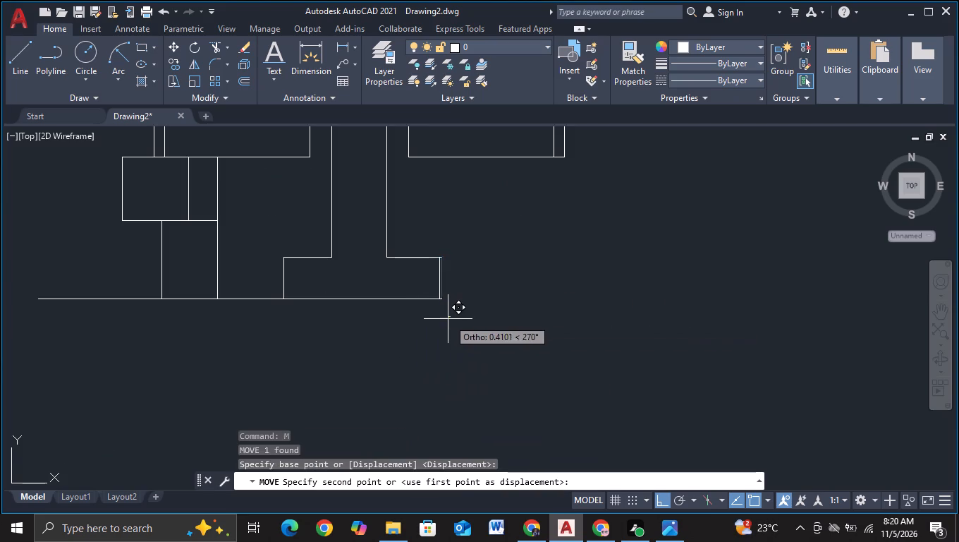
click(445, 319)
key(Escape)
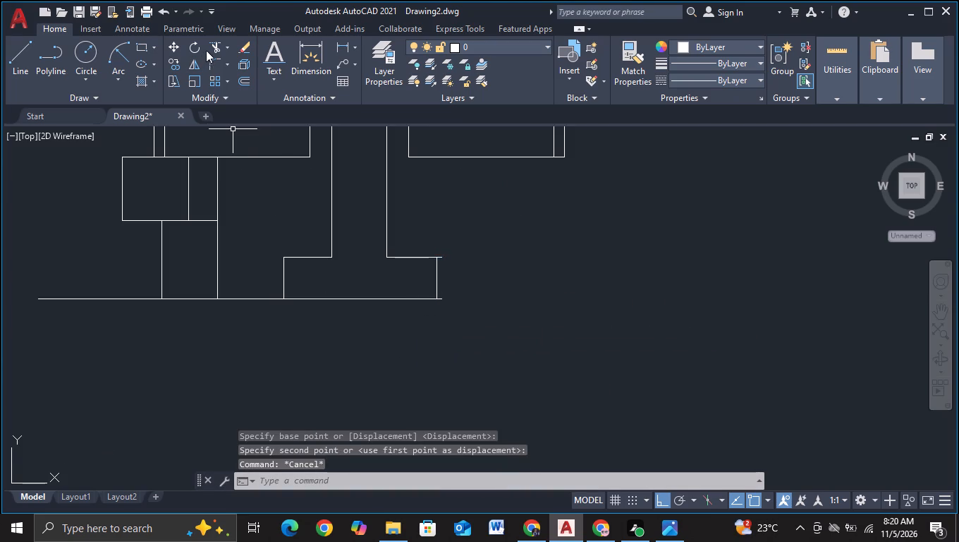
Trim the foot's top and bottom horizontal lines where they overshoot the moved right edge.
click(209, 43)
click(439, 259)
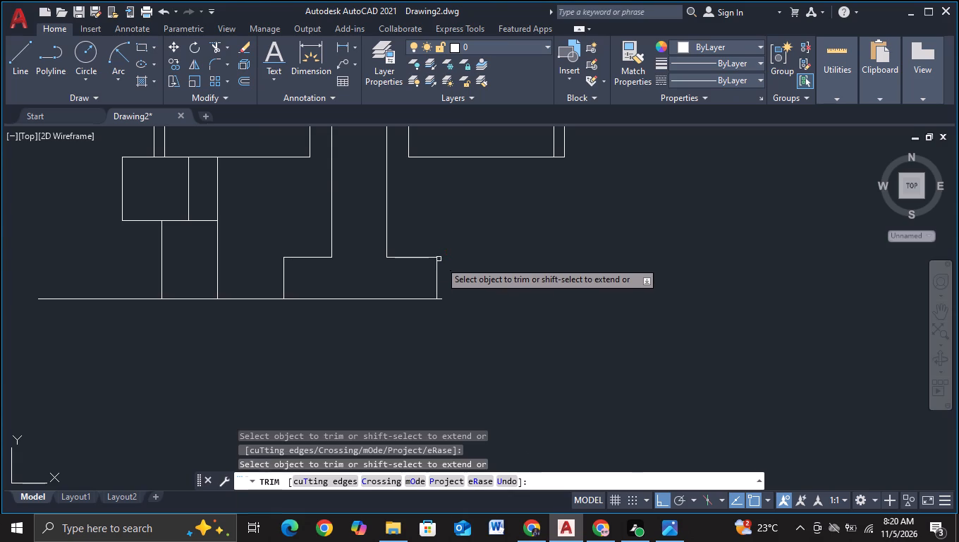
click(441, 298)
key(Escape)
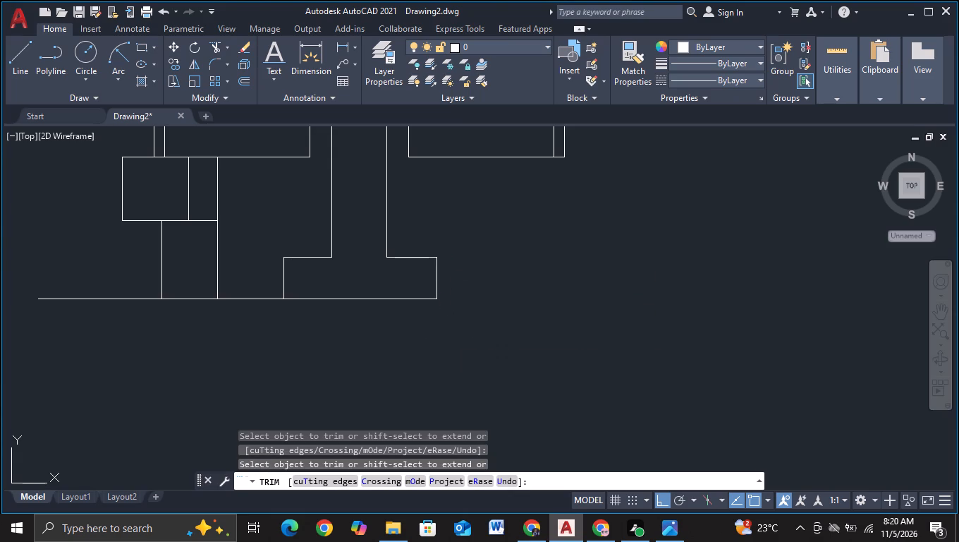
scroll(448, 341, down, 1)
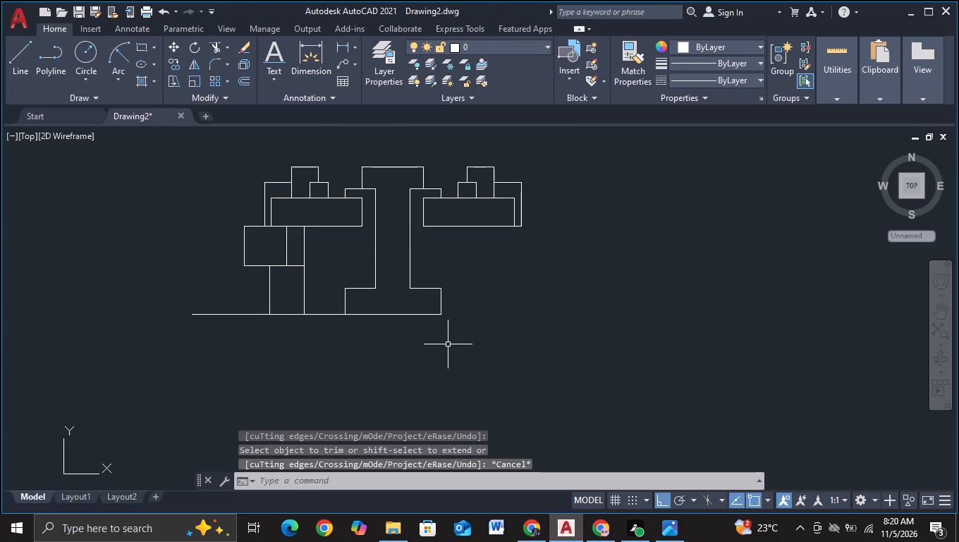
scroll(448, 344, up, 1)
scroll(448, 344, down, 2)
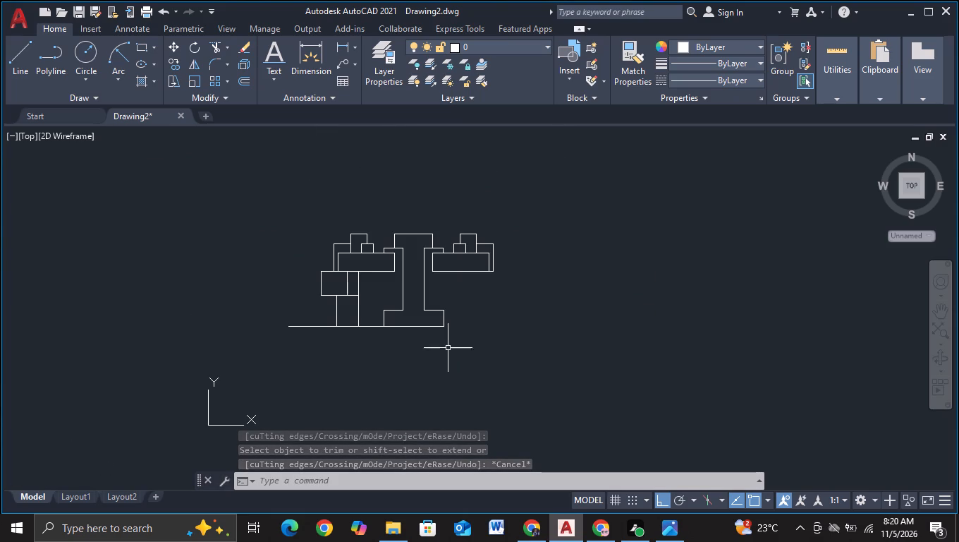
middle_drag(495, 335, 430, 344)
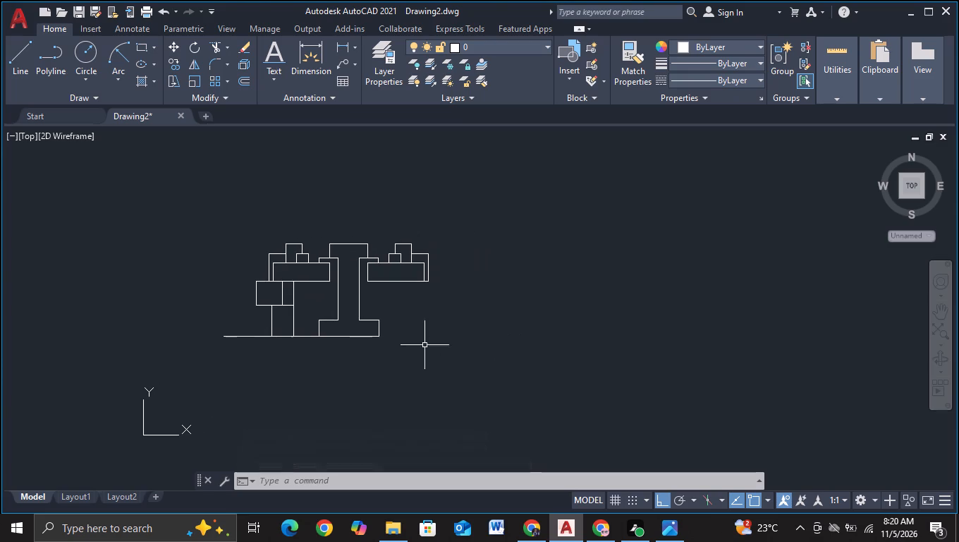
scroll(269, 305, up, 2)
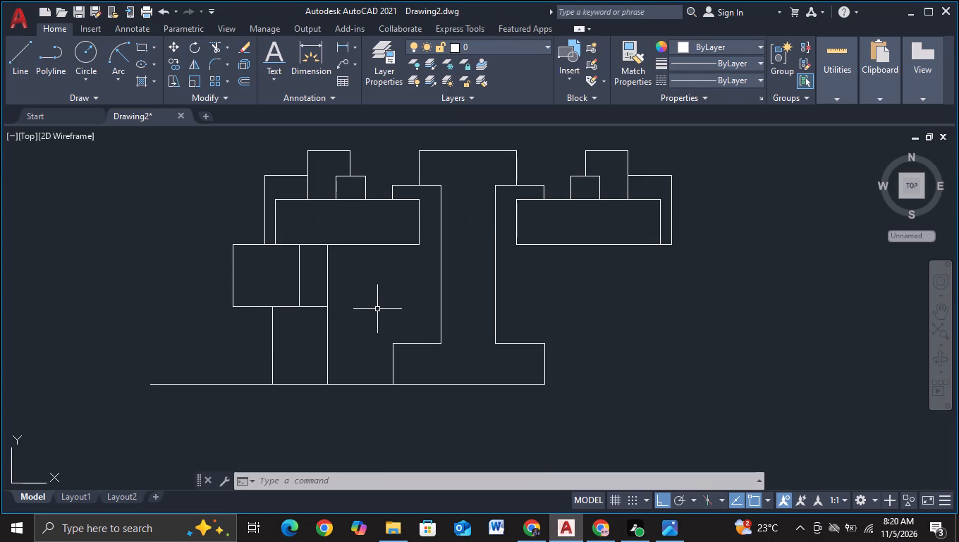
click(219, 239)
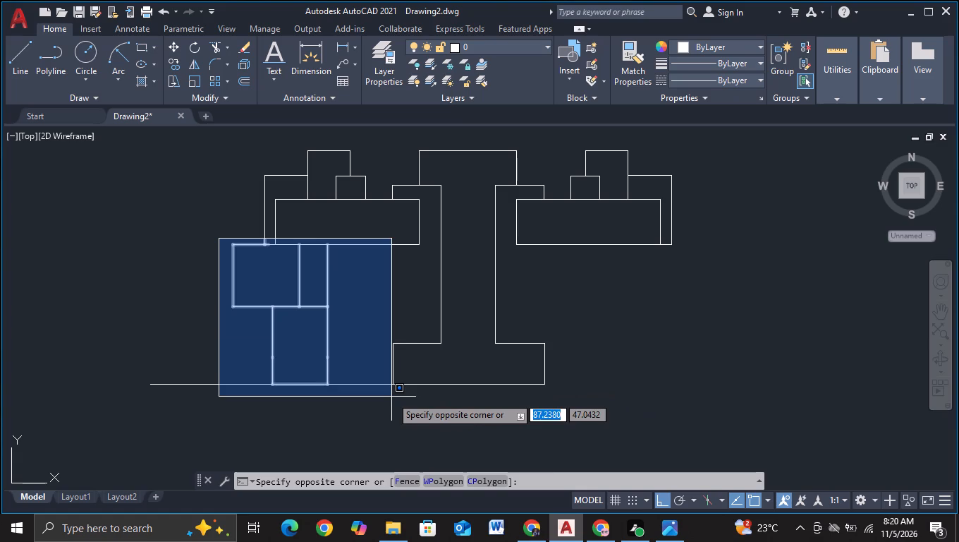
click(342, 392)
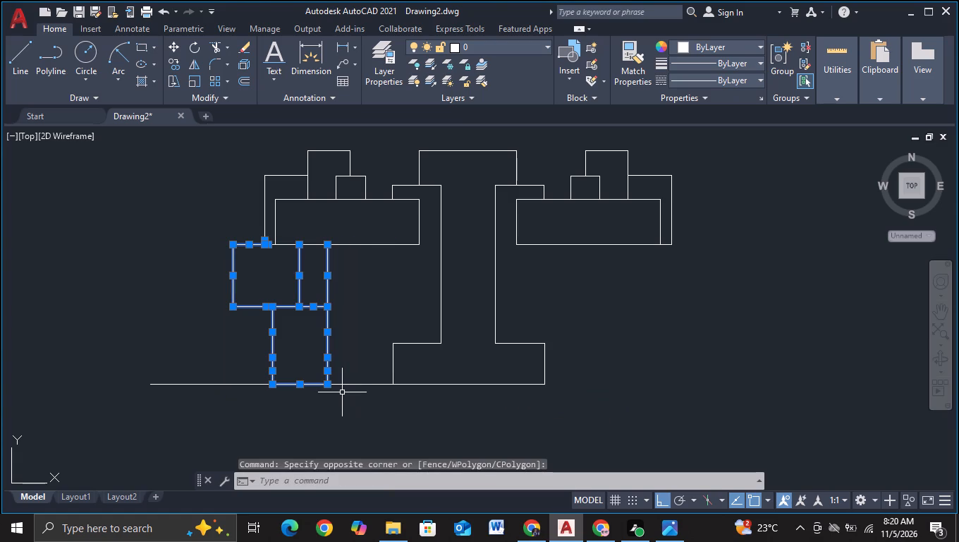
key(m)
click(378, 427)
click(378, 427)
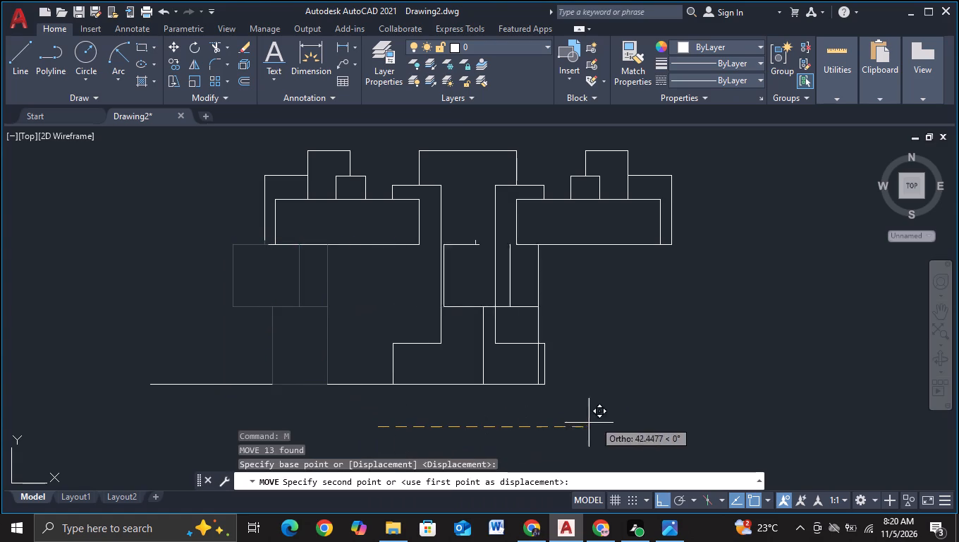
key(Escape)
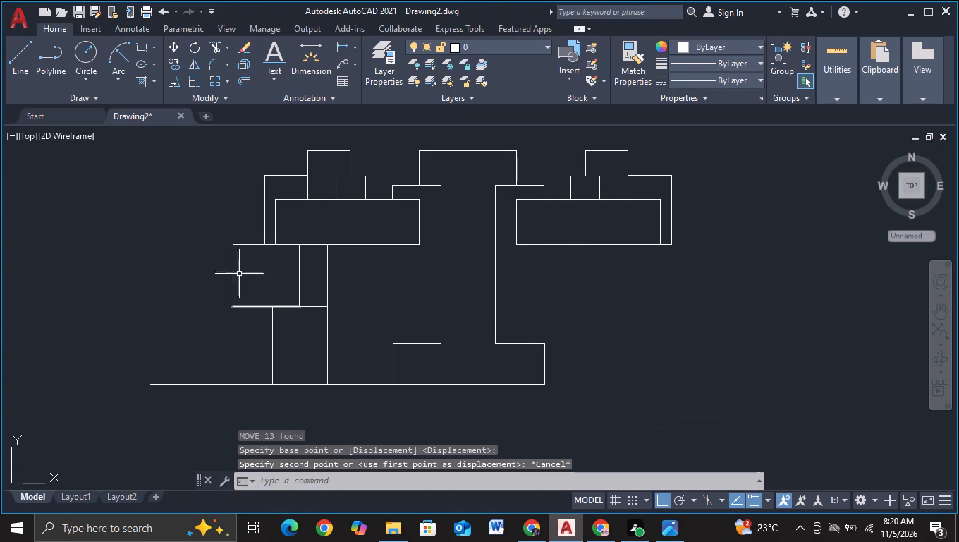
Mirror the left block and its leg across a vertical axis through the central column, keeping the source objects.
click(224, 243)
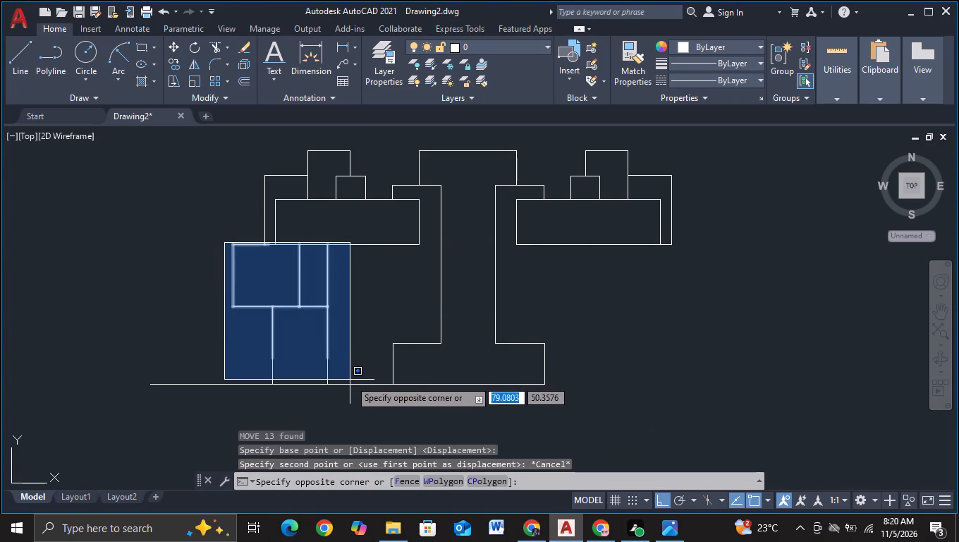
click(344, 397)
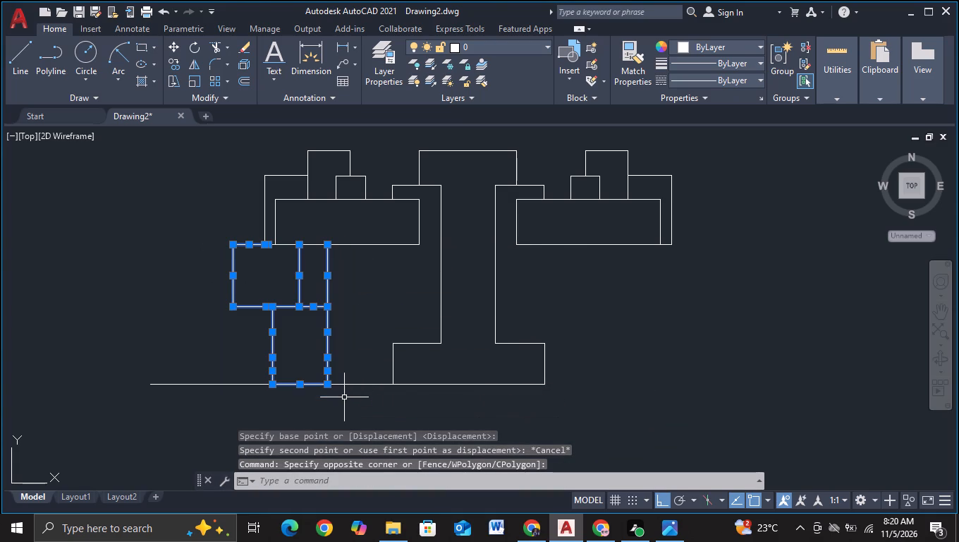
key(m)
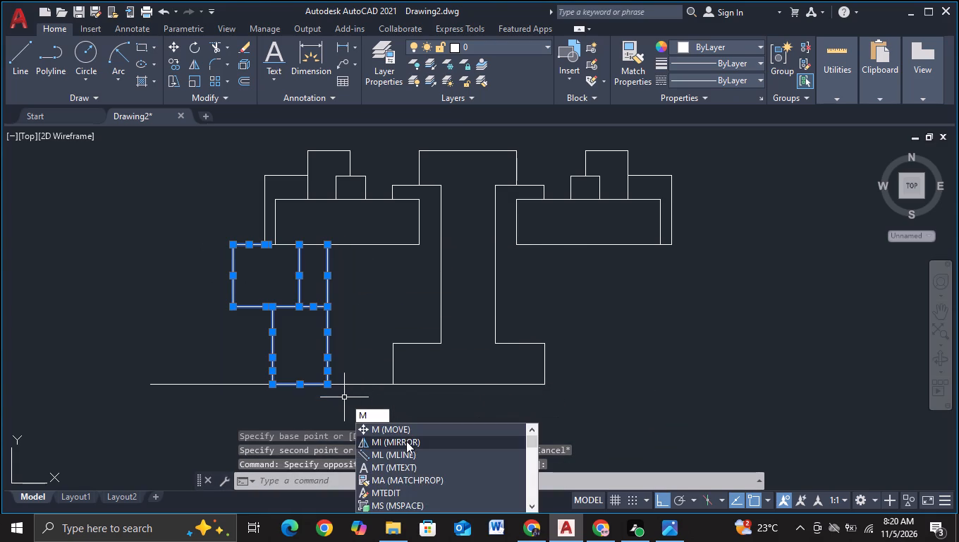
click(406, 441)
click(473, 416)
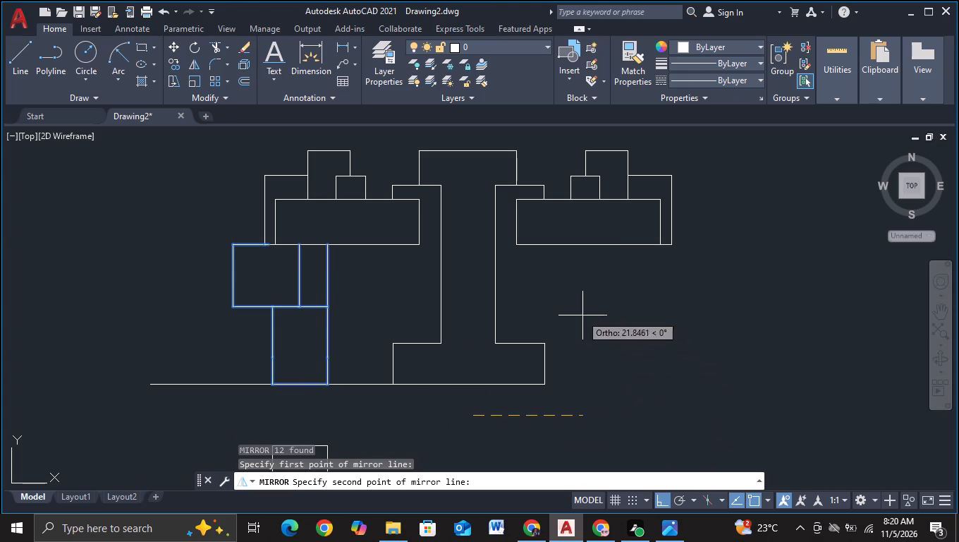
click(518, 300)
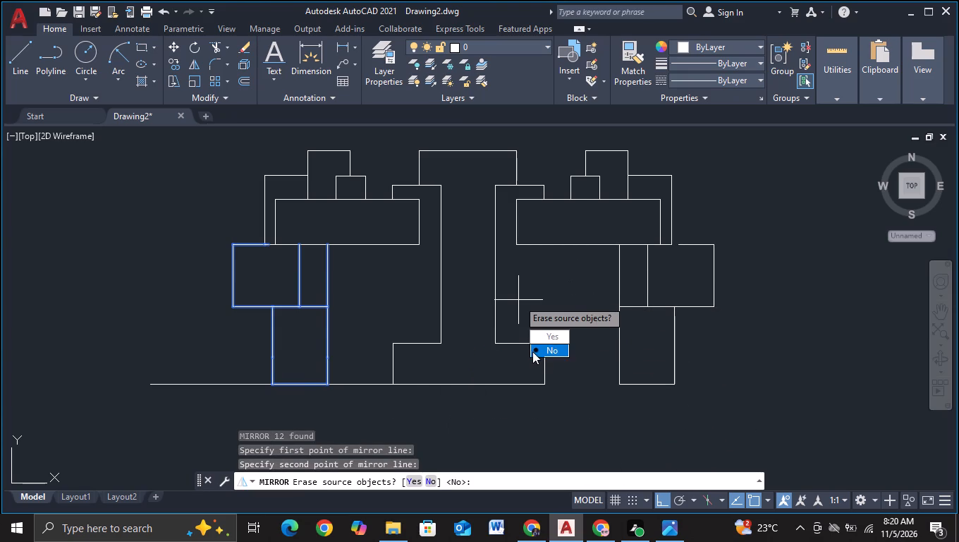
drag(532, 351, 518, 300)
Move the mirrored block and leg under the right half horizontally to the right by about 0.02.
click(593, 217)
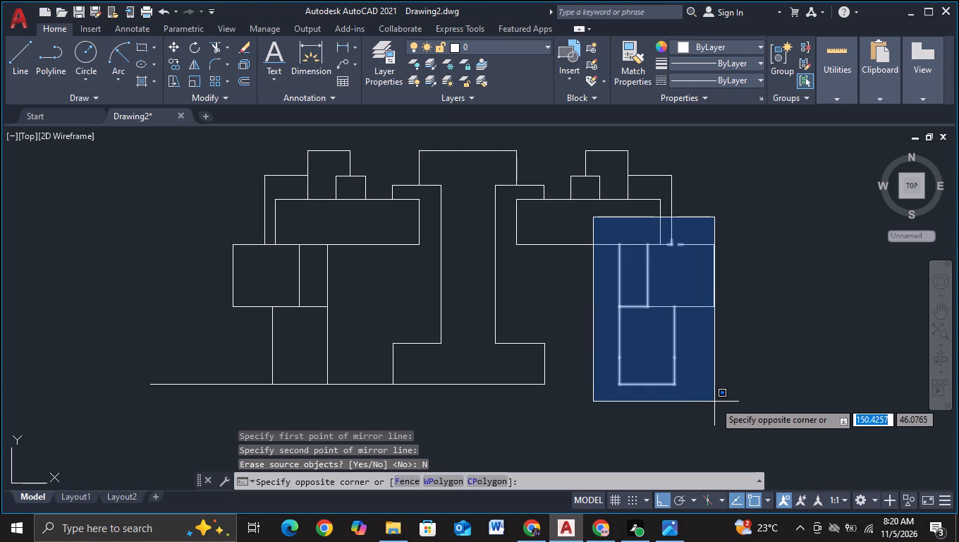
click(721, 400)
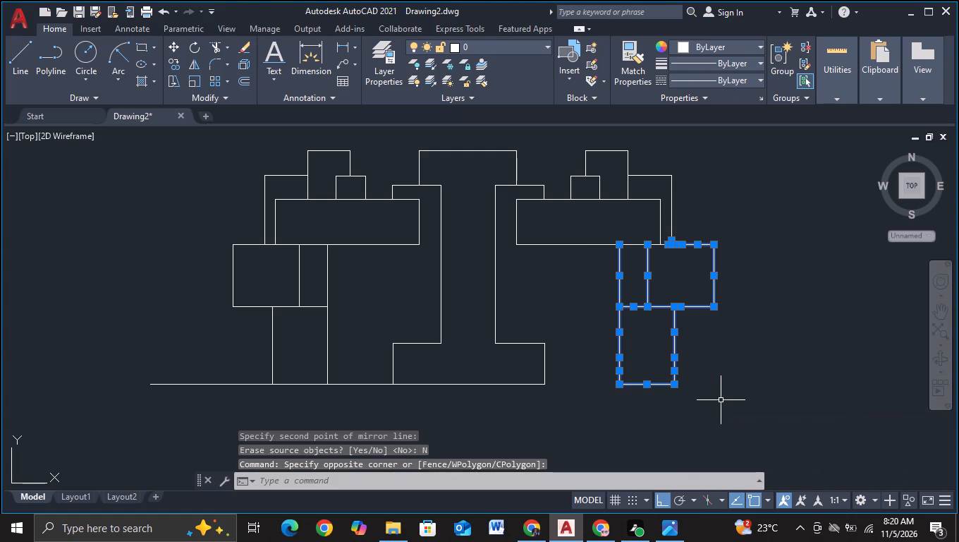
key(m)
double_click(764, 428)
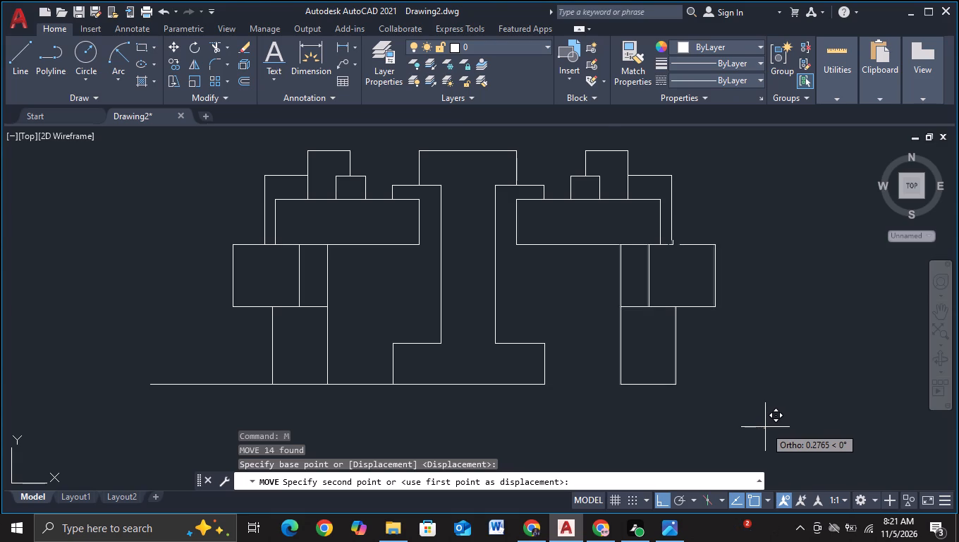
scroll(765, 427, up, 1)
middle_drag(762, 427, 765, 454)
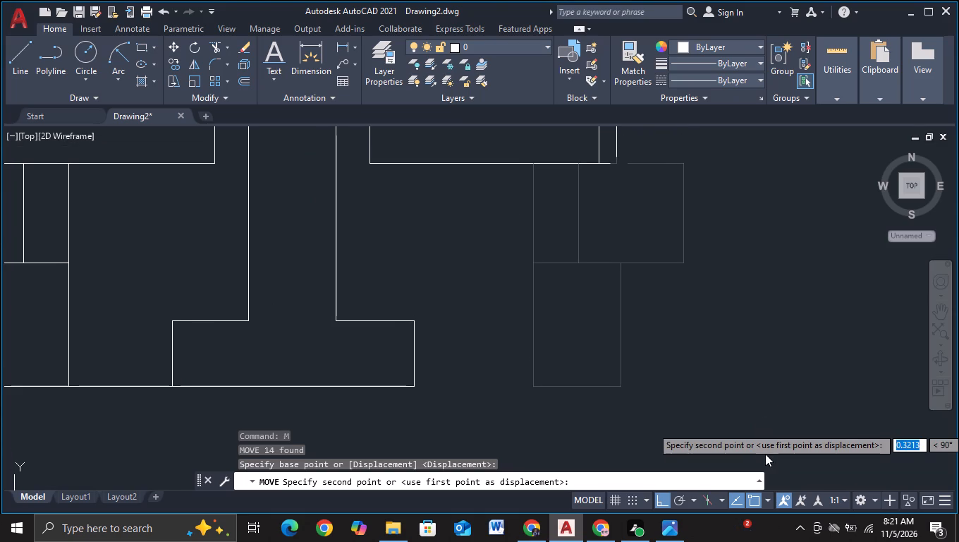
middle_drag(757, 429, 633, 420)
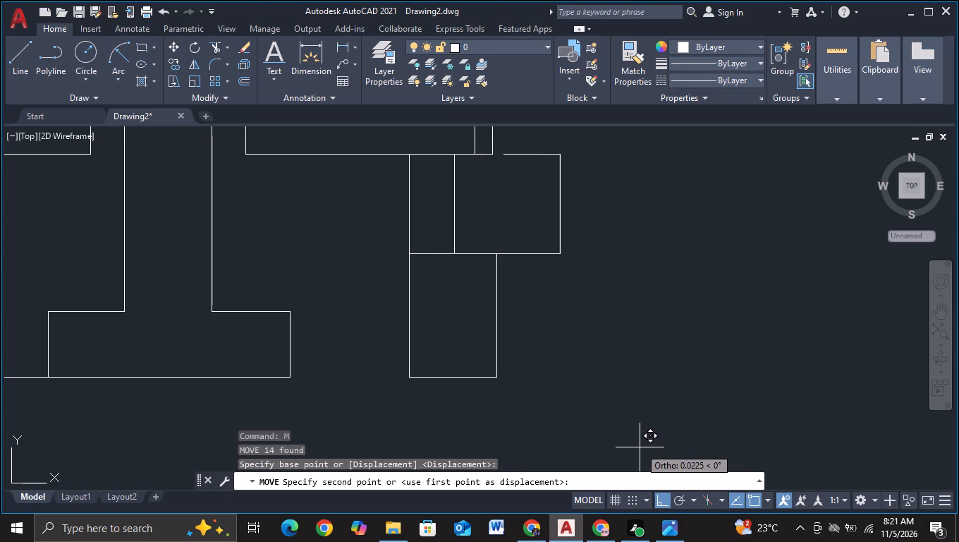
click(640, 447)
Draw a horizontal line closing the gap between the mirrored block's top edge and the bottom edge of the right upper half.
click(27, 66)
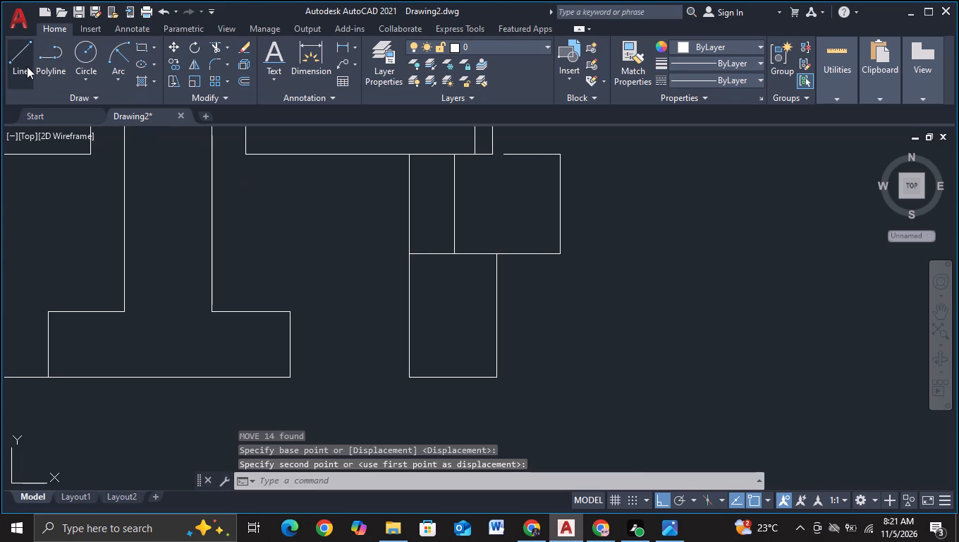
click(504, 157)
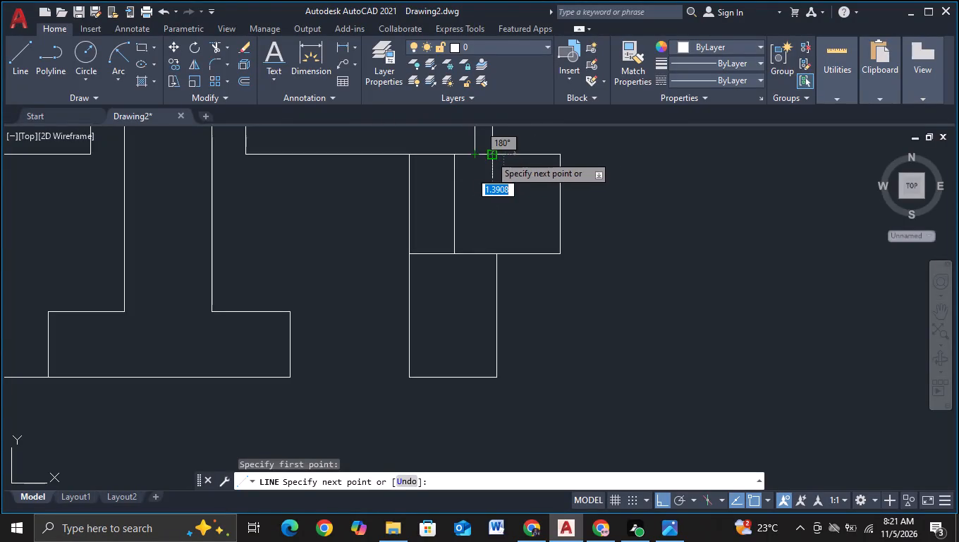
click(478, 157)
key(Escape)
scroll(520, 169, up, 2)
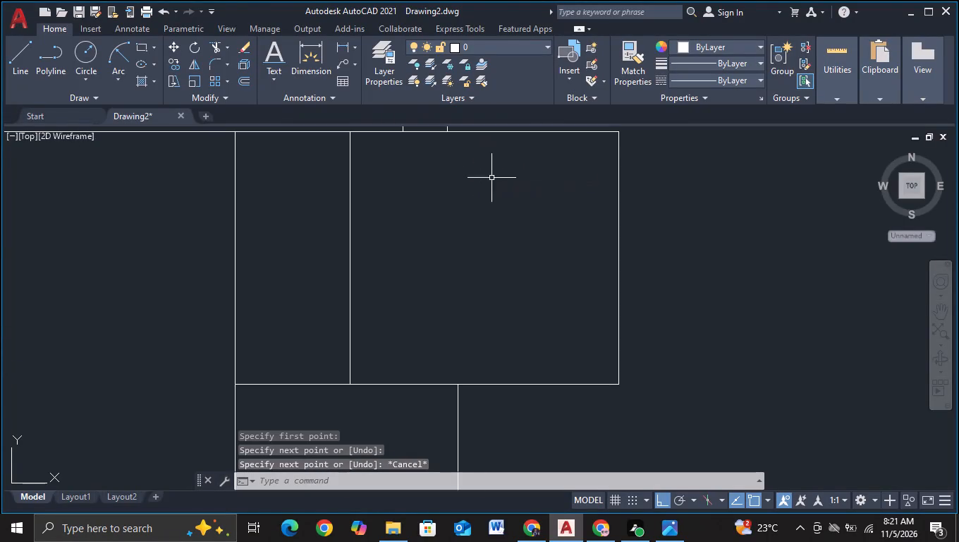
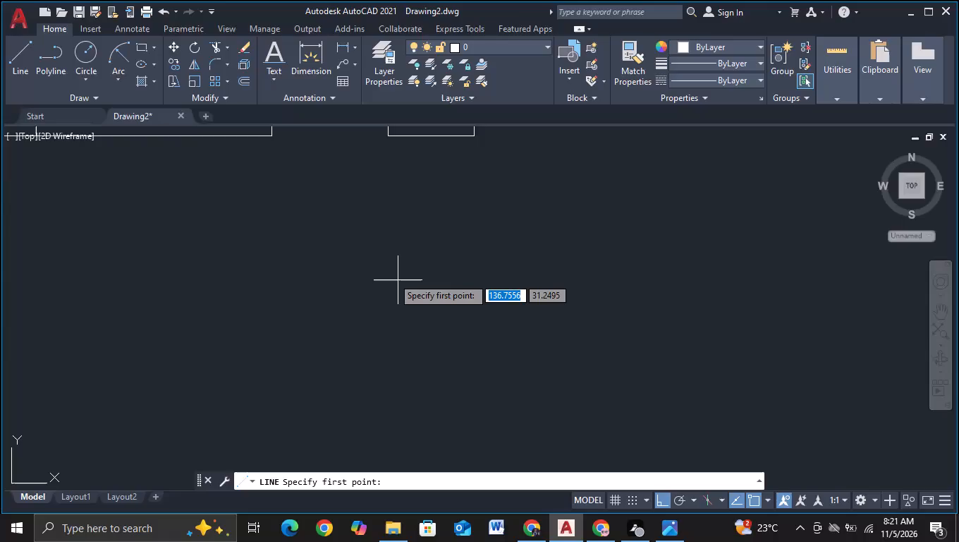
Draw the base line from the central foot's bottom right corner across to the inner bottom corner of the right leg.
middle_drag(347, 208, 377, 356)
click(303, 282)
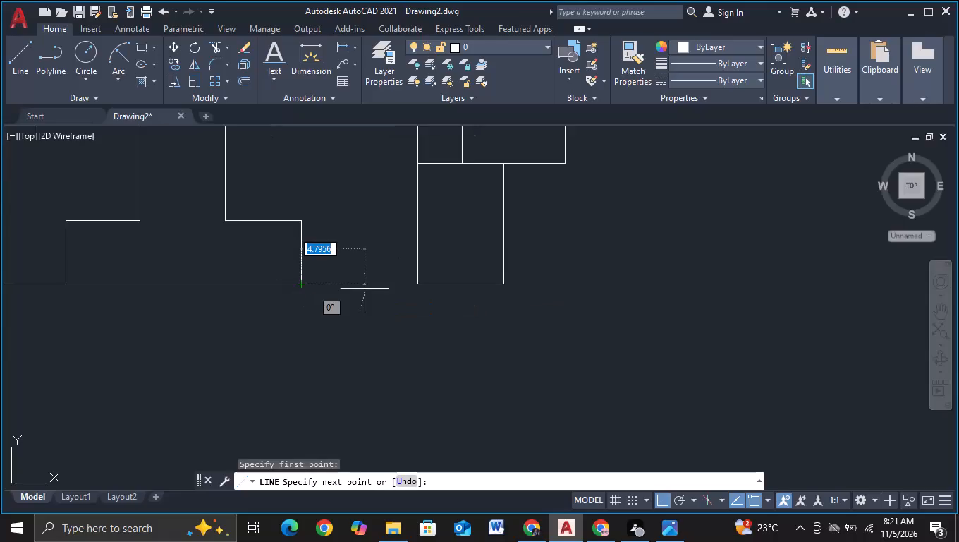
scroll(520, 293, up, 3)
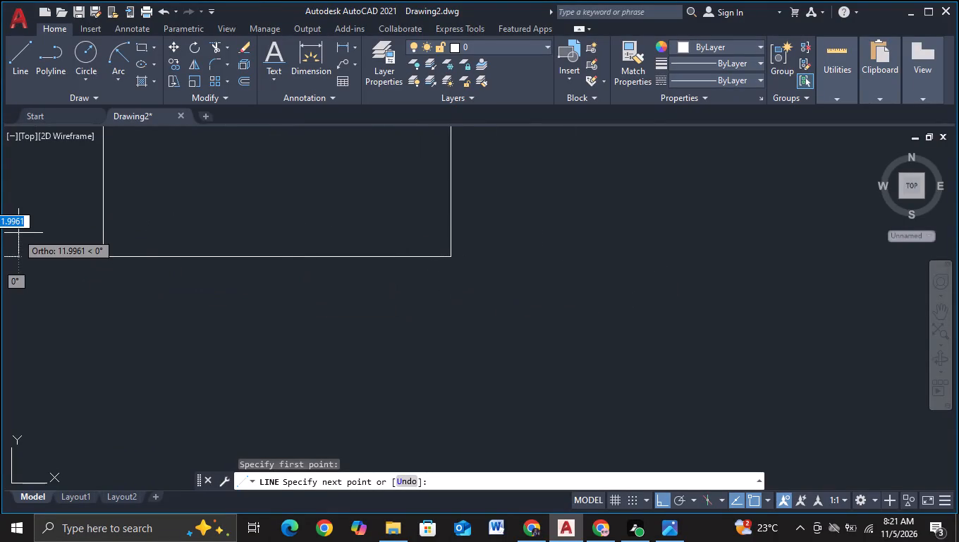
click(105, 246)
key(Escape)
Draw a horizontal line about 22.87 long outward from the right leg's outer bottom corner, continuing the base line.
middle_drag(130, 294, 131, 294)
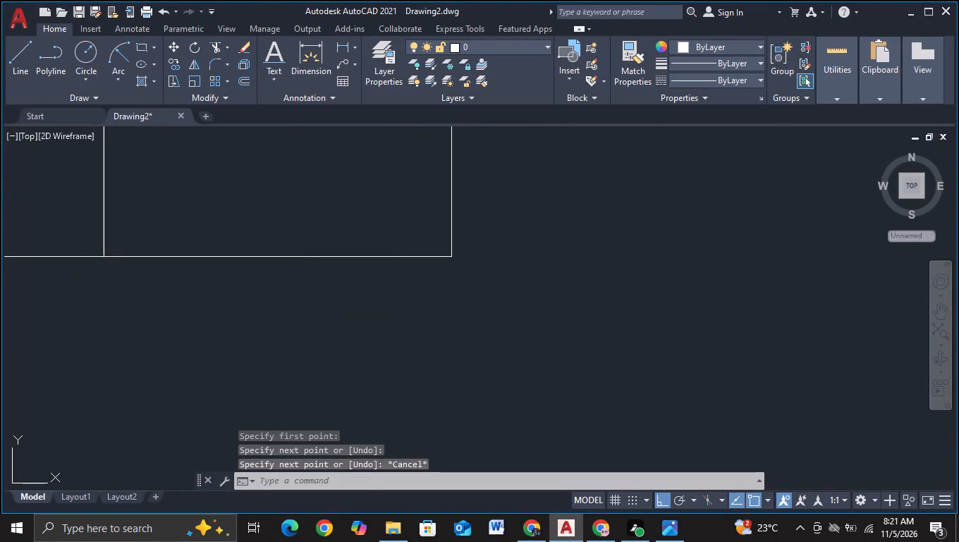
middle_drag(131, 294, 491, 312)
scroll(491, 312, down, 2)
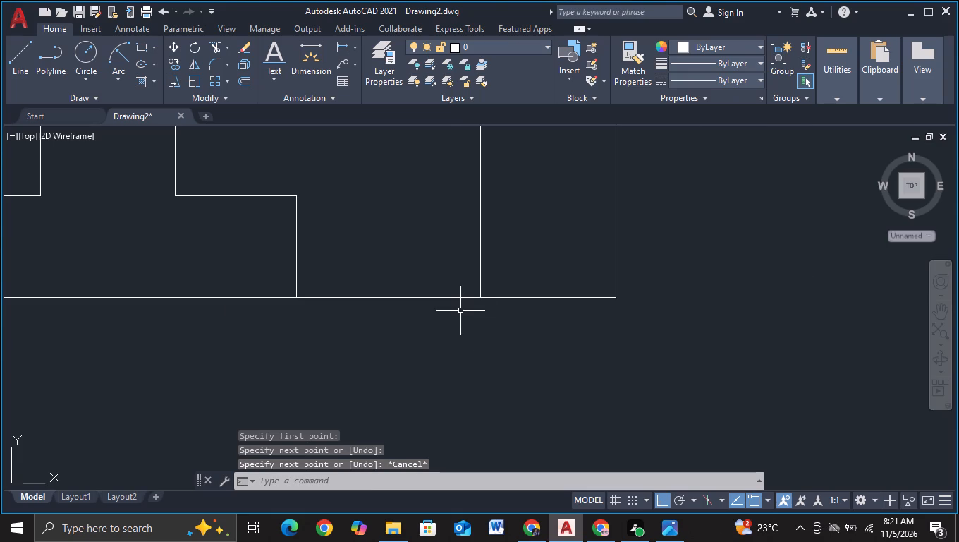
scroll(380, 356, down, 4)
middle_drag(388, 396, 513, 385)
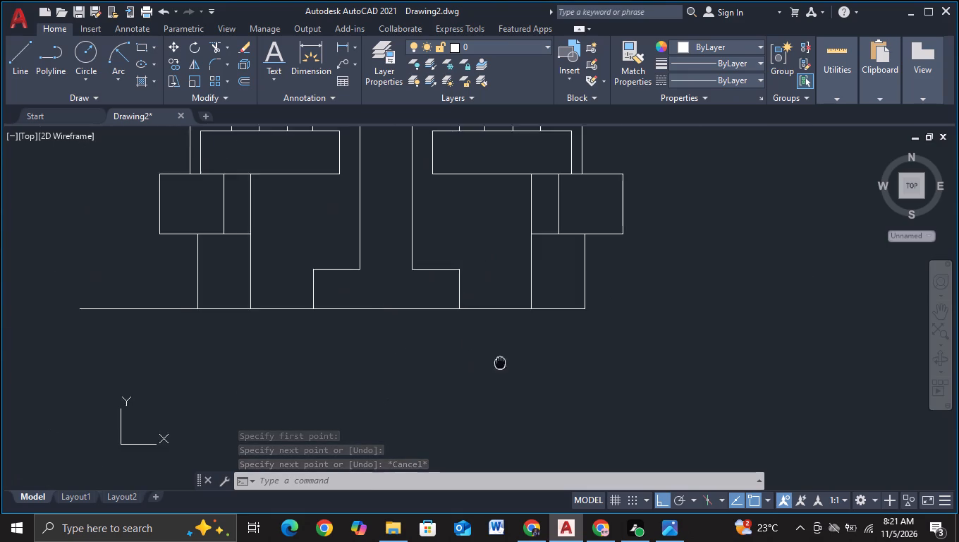
middle_drag(513, 385, 546, 428)
middle_drag(553, 313, 518, 320)
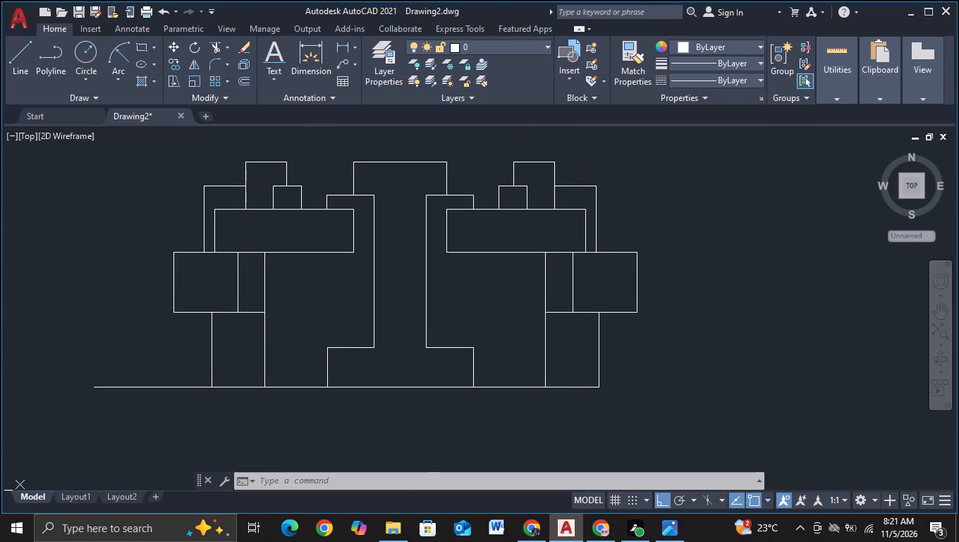
middle_drag(518, 320, 520, 290)
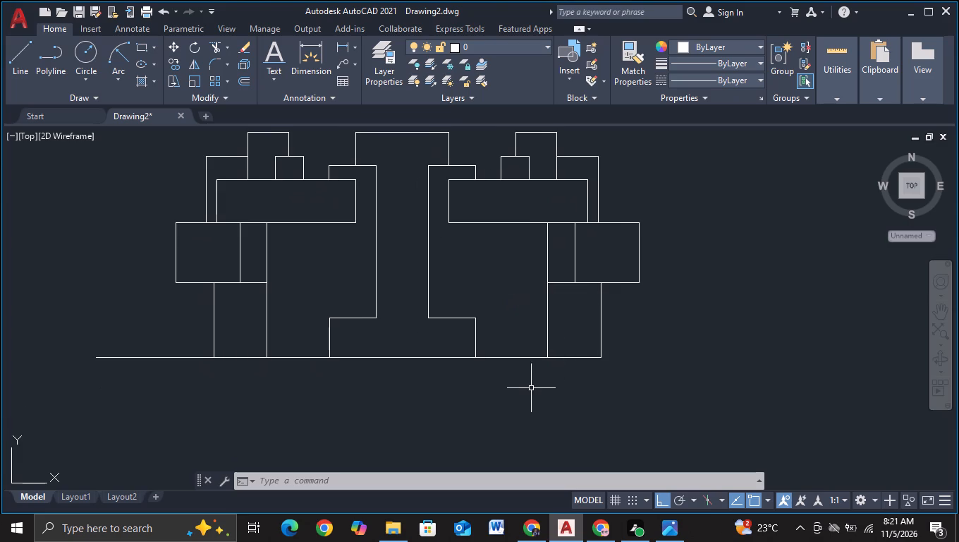
scroll(529, 391, down, 1)
middle_drag(529, 391, 487, 352)
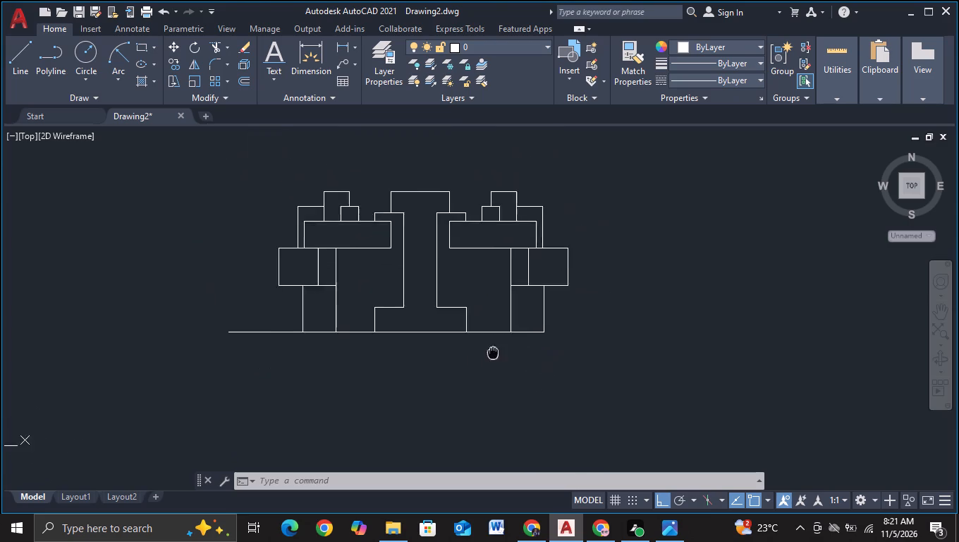
middle_drag(487, 352, 456, 351)
click(32, 76)
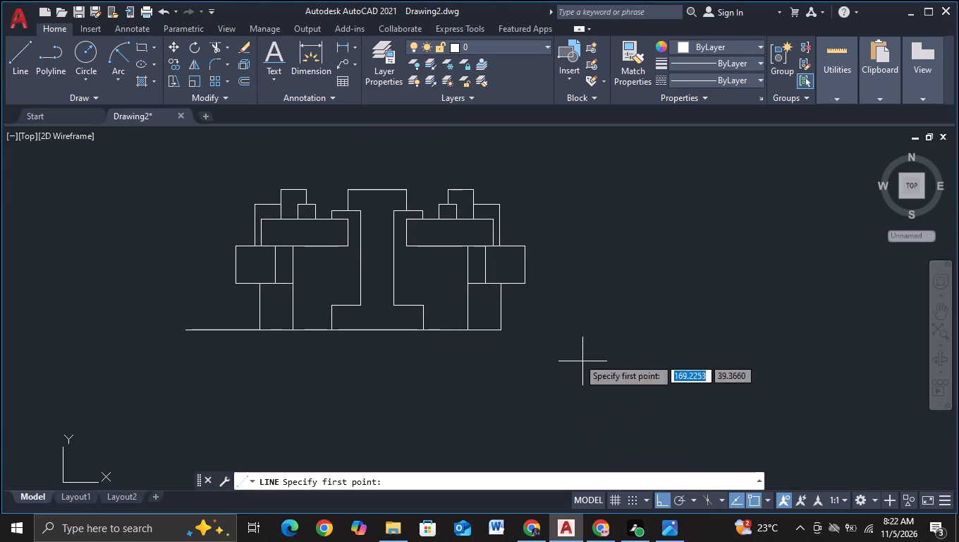
click(501, 328)
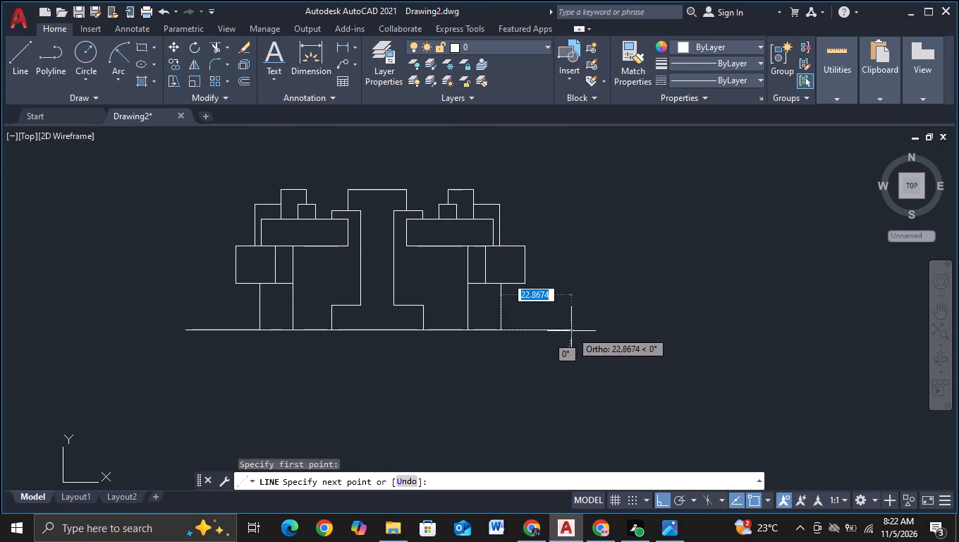
click(571, 331)
key(Escape)
Move the horizontal top line of the central column's cap straight up, above the tops of the side blocks.
middle_drag(369, 322, 389, 318)
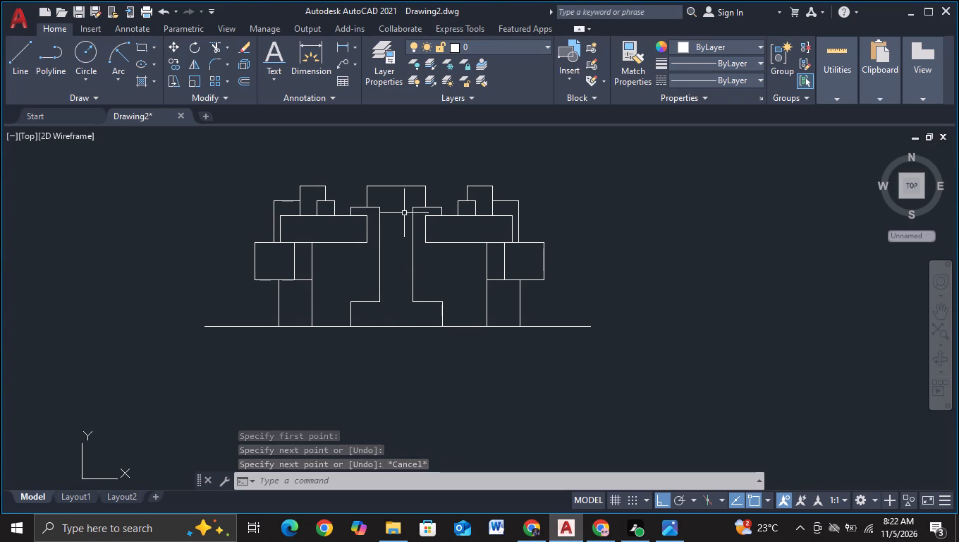
middle_drag(406, 208, 409, 273)
scroll(389, 240, up, 2)
click(424, 298)
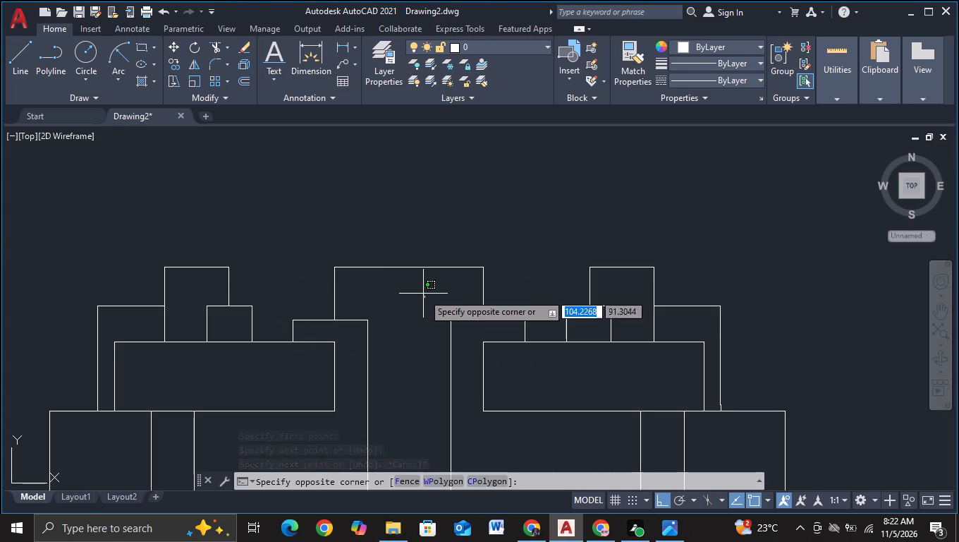
click(422, 241)
key(m)
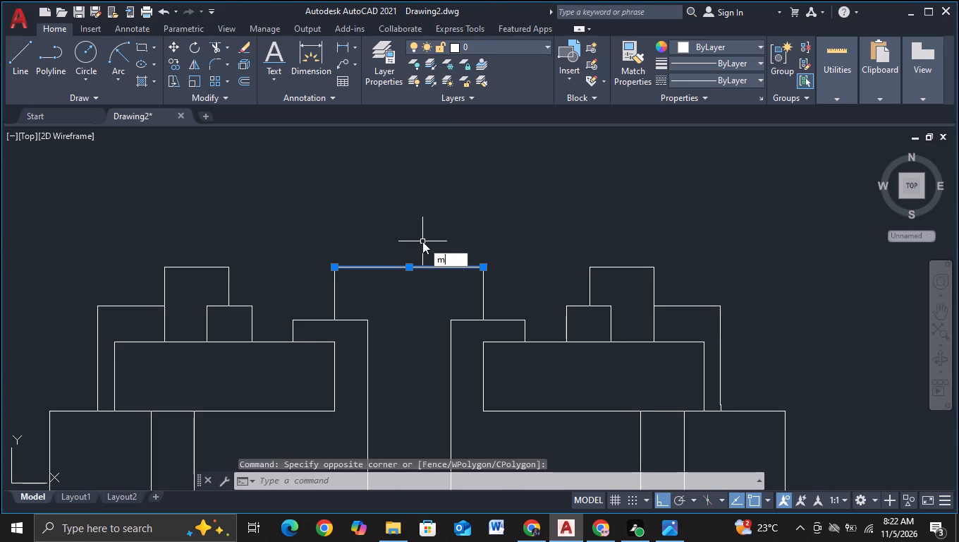
click(600, 274)
click(600, 251)
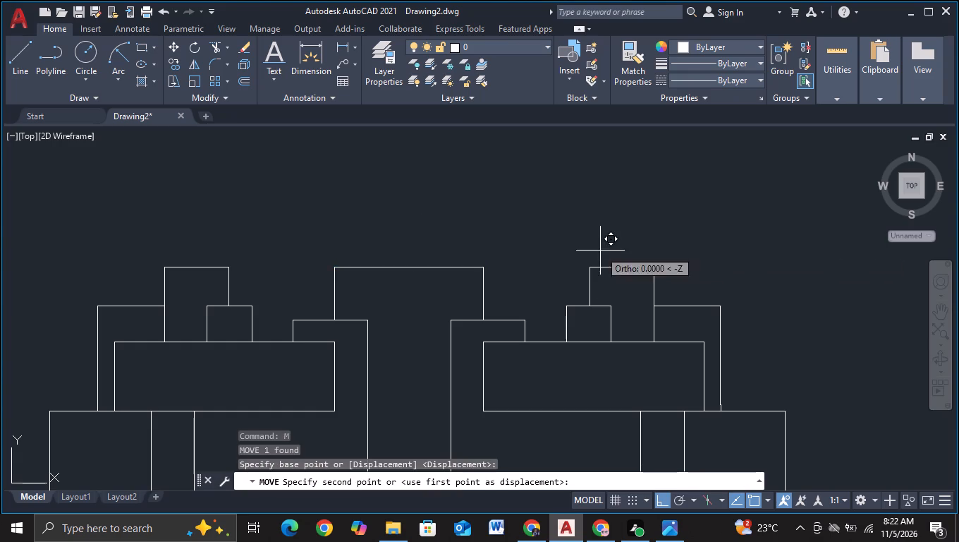
click(603, 229)
key(Escape)
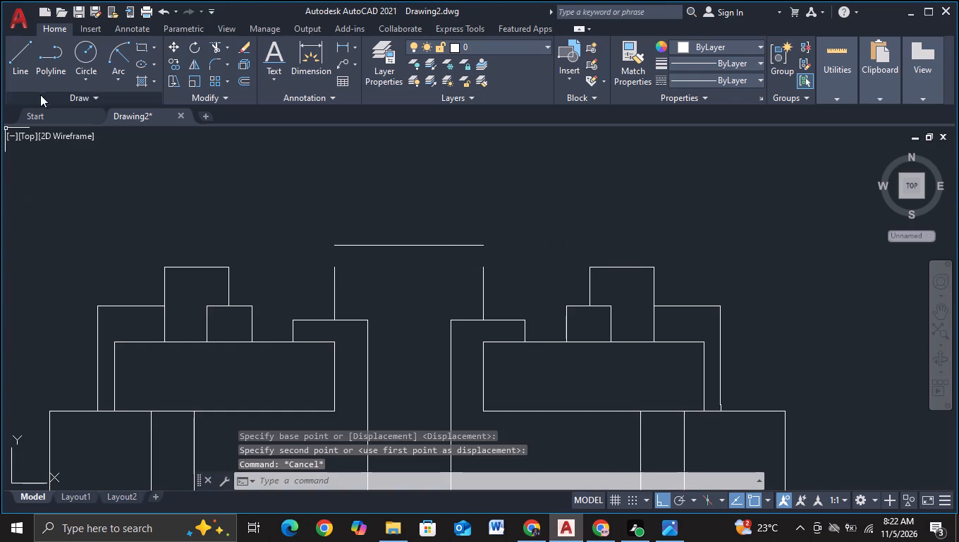
Extend both vertical sides of the central cap up to the raised top line.
key(e)
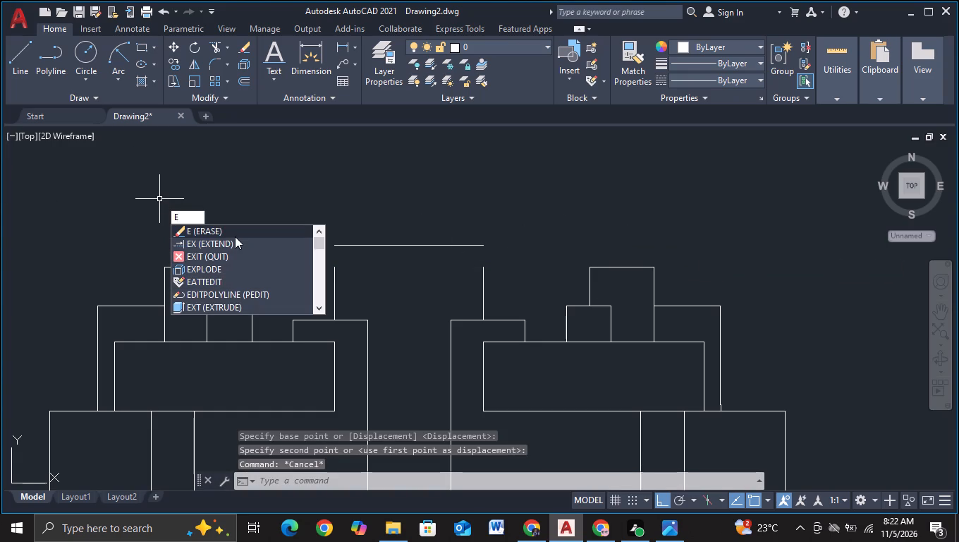
click(236, 243)
click(308, 281)
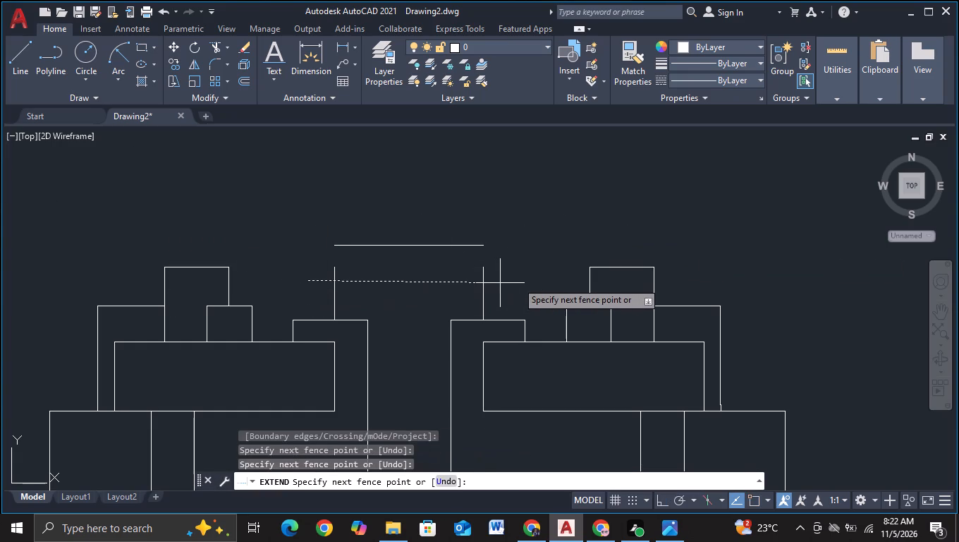
click(517, 282)
key(Escape)
Move the central cap's top line and two sides horizontally to the right by about 0.36.
click(317, 224)
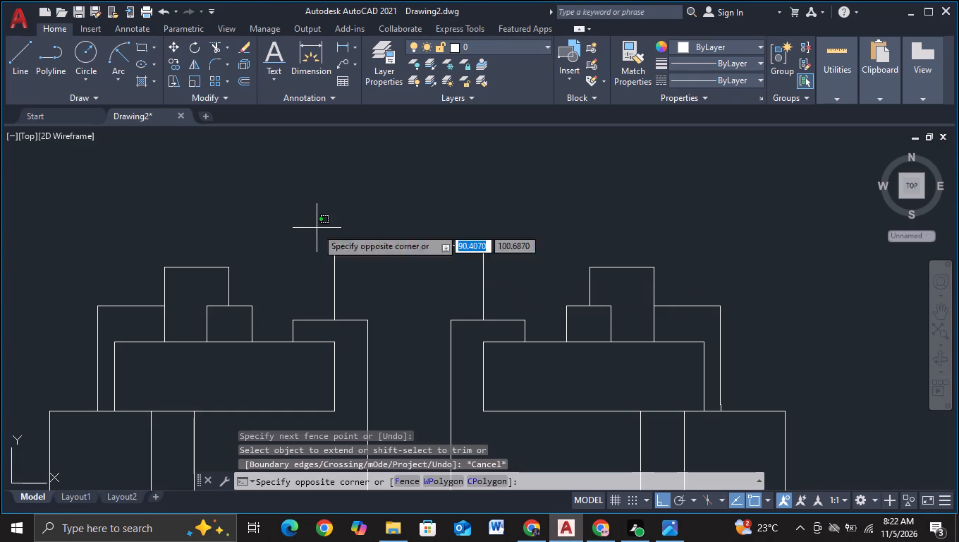
click(496, 325)
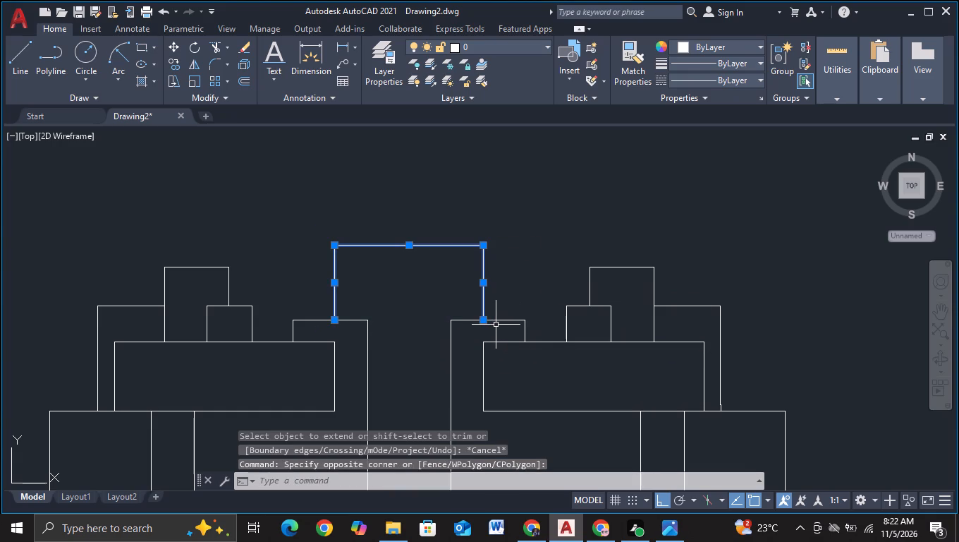
key(m)
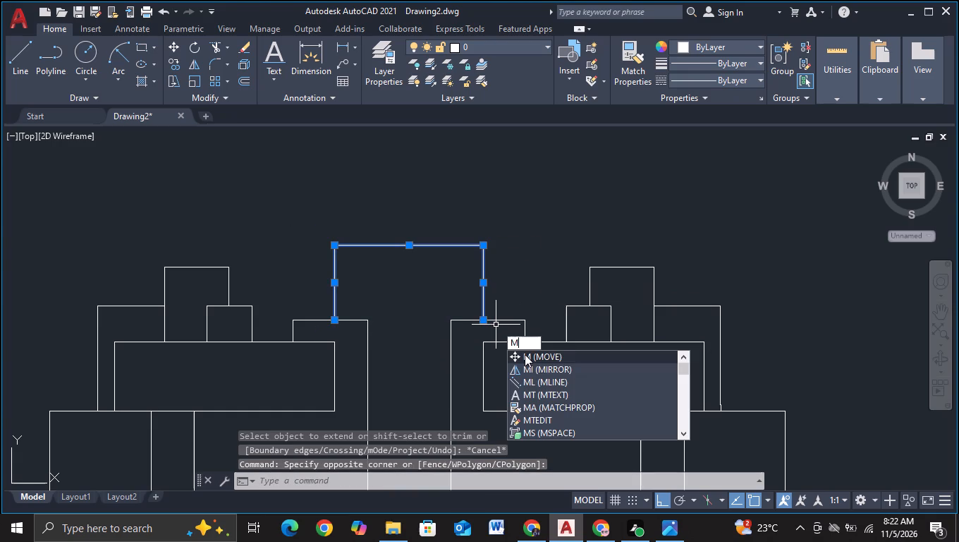
click(525, 354)
click(532, 236)
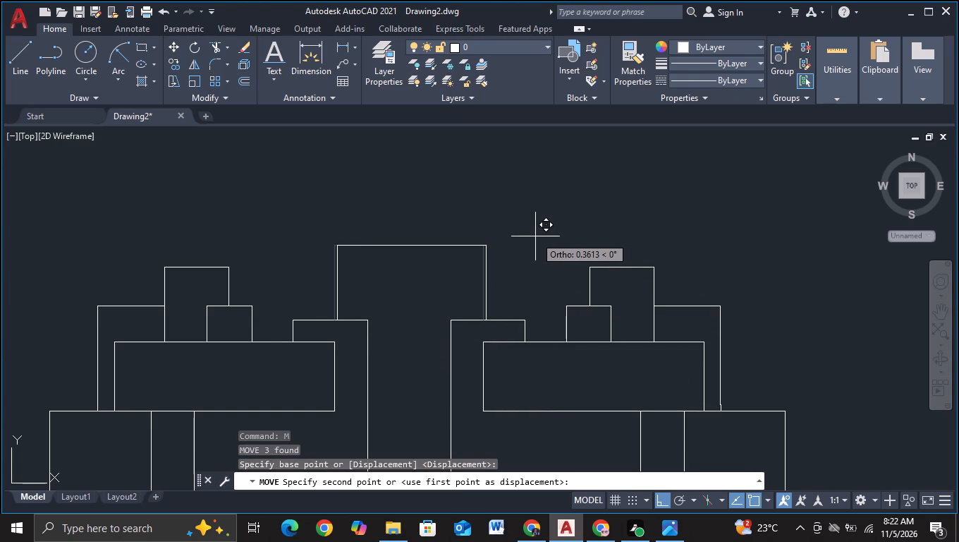
click(535, 236)
Move the central cap's three lines horizontally back to the left by about 0.27.
scroll(535, 236, down, 2)
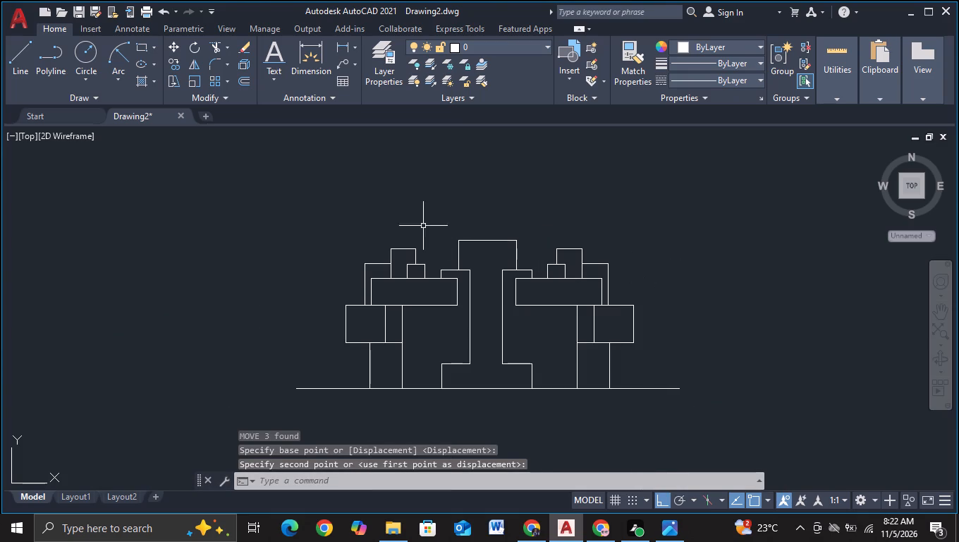
scroll(422, 225, up, 2)
click(479, 234)
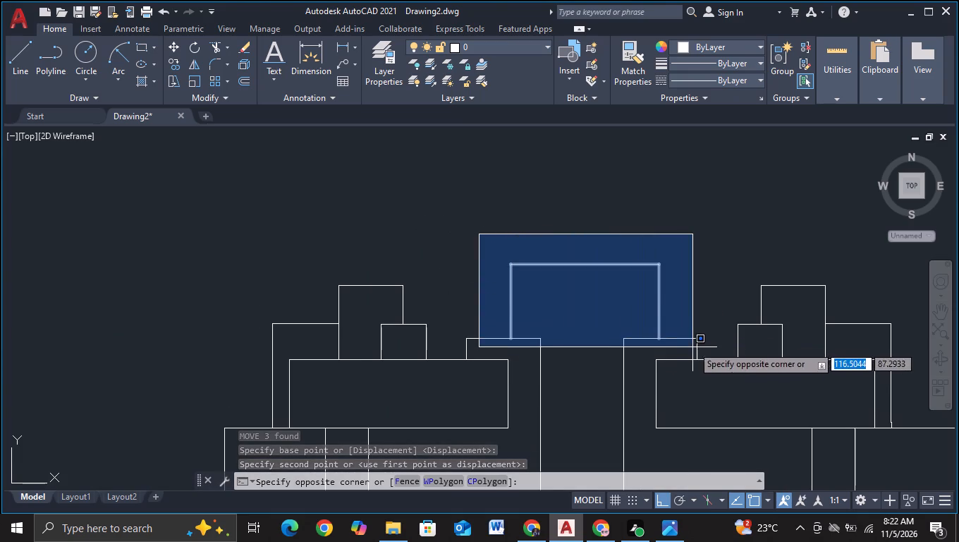
click(692, 342)
key(m)
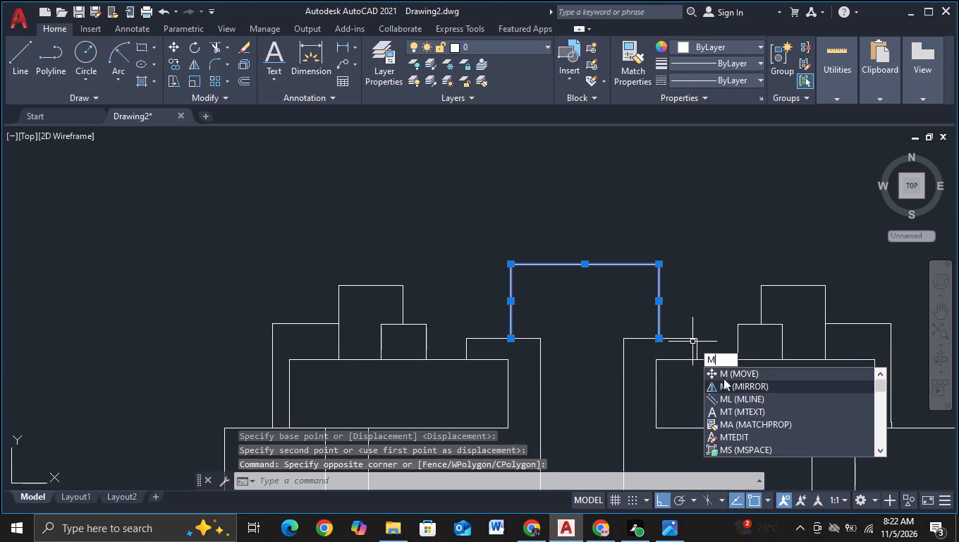
click(726, 373)
click(719, 275)
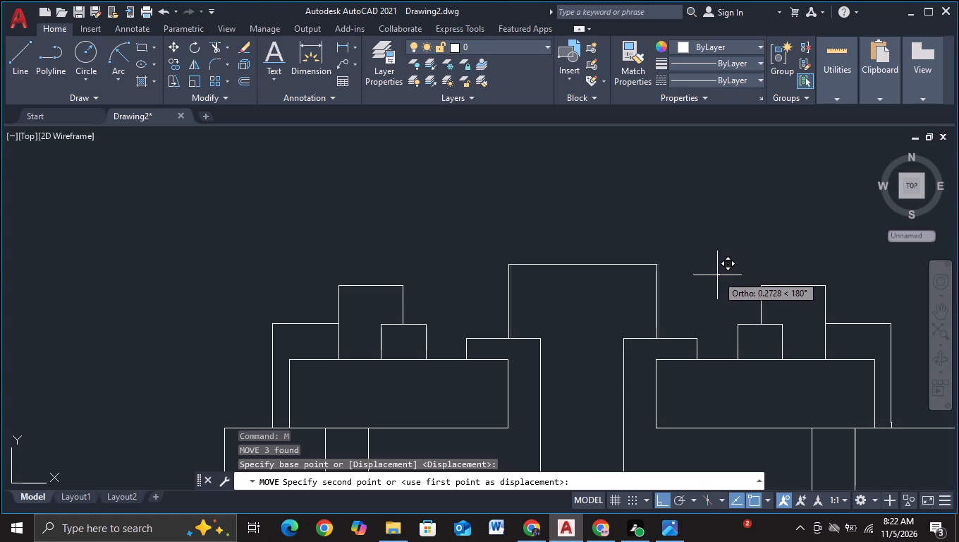
click(717, 275)
Move the central cap's right vertical side slightly inward to the left.
scroll(717, 275, down, 2)
middle_drag(717, 275, 491, 264)
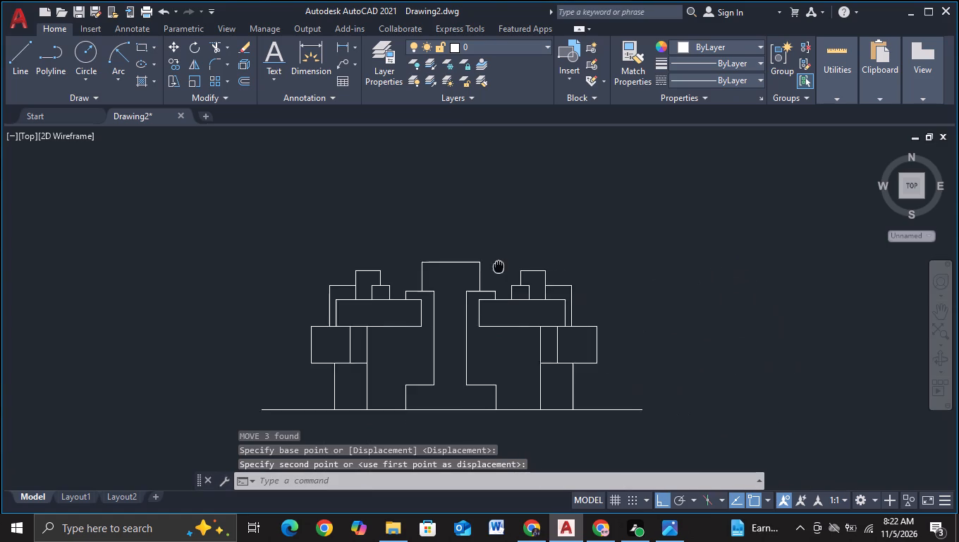
middle_drag(491, 264, 473, 258)
scroll(473, 258, up, 1)
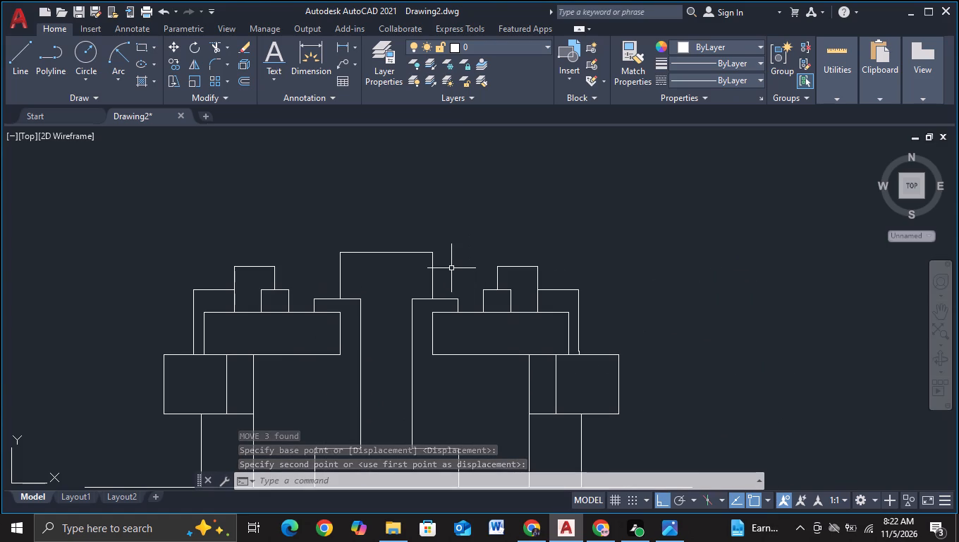
scroll(451, 268, up, 1)
click(450, 278)
click(403, 282)
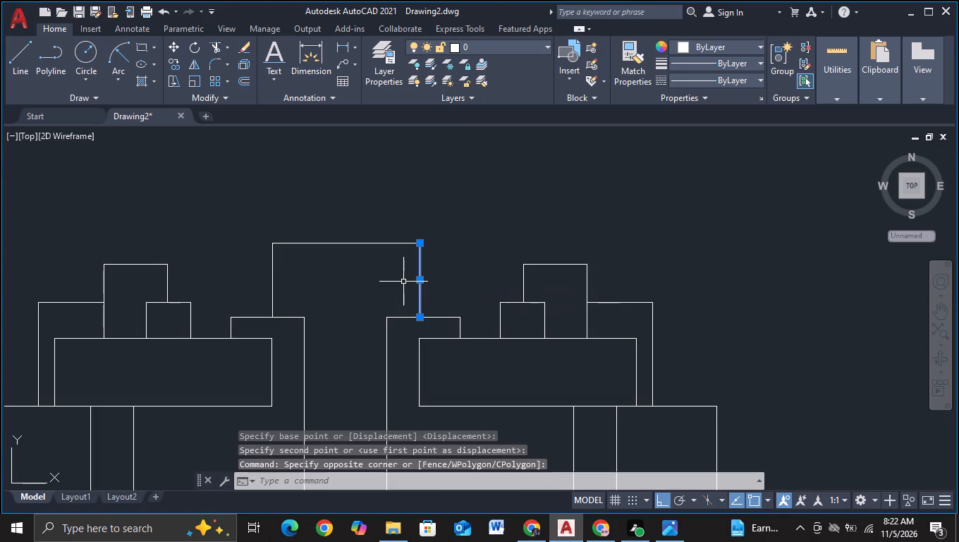
key(m)
click(474, 318)
click(470, 262)
click(466, 263)
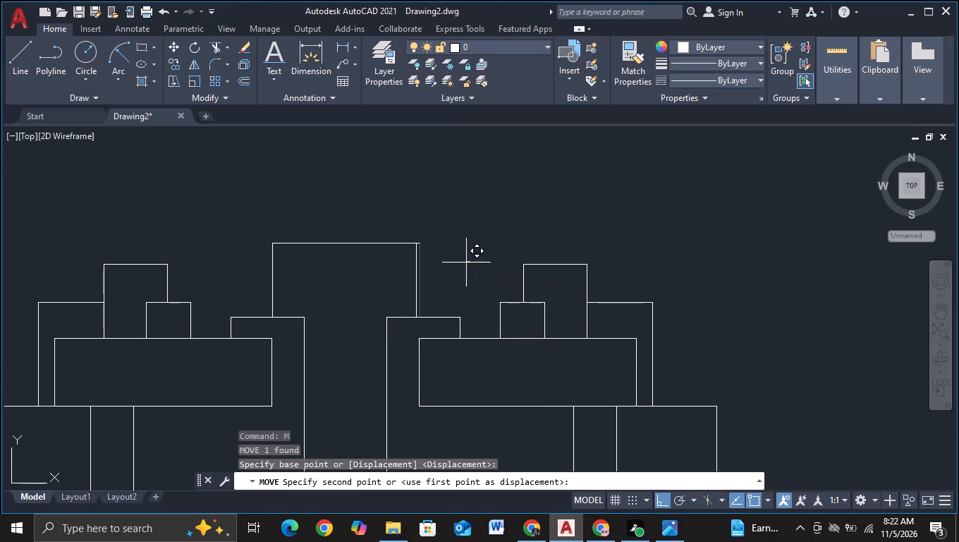
Trim the cap's top line where it overshoots the moved right side.
click(215, 48)
click(420, 242)
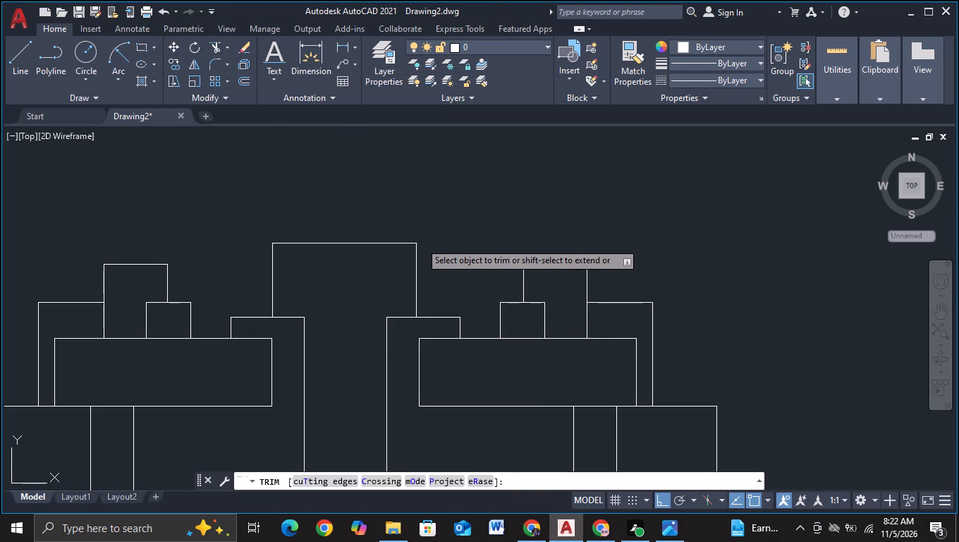
key(Escape)
Examine the whole outline from the central cap down to the base line, comparing the left and right halves.
scroll(451, 243, down, 2)
middle_drag(593, 292, 601, 244)
middle_drag(606, 323, 606, 296)
middle_drag(434, 384, 484, 380)
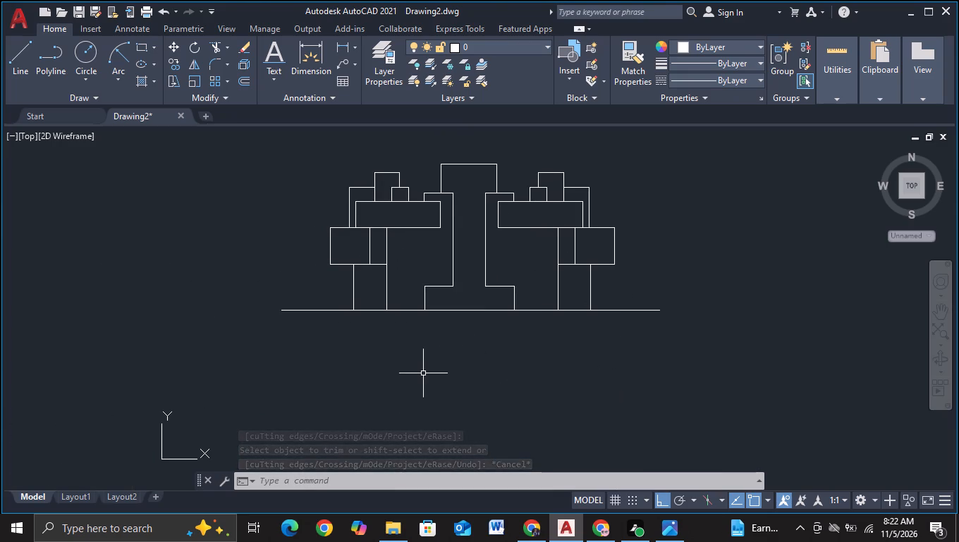
scroll(343, 263, up, 1)
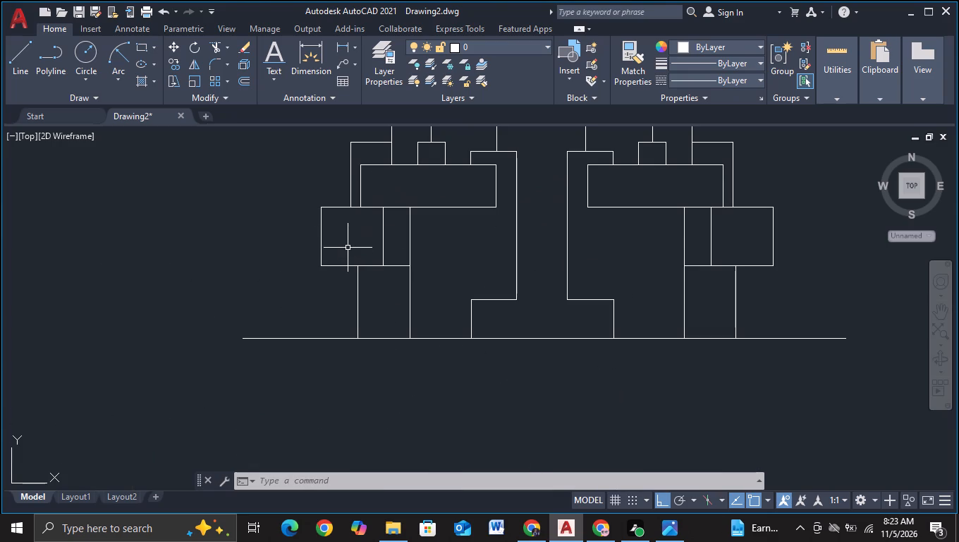
middle_drag(348, 247, 343, 308)
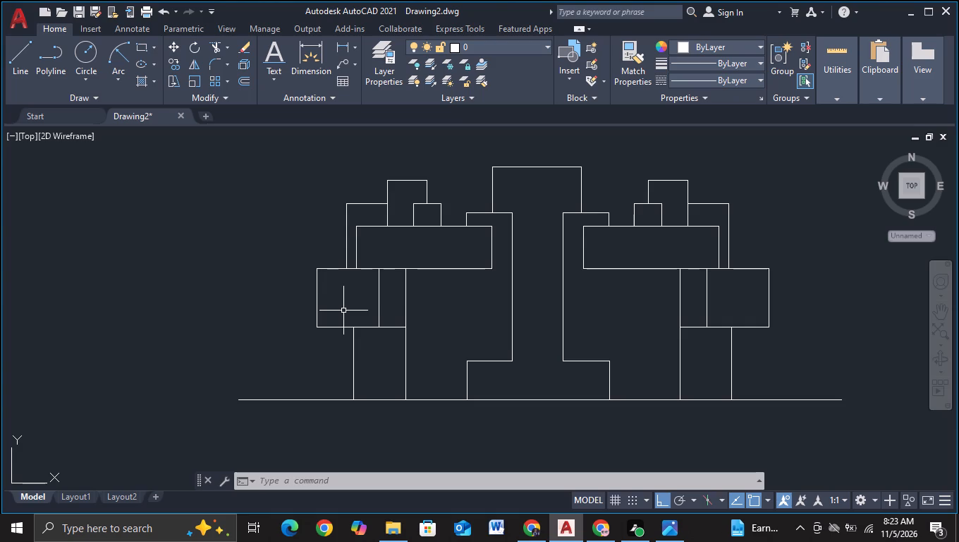
scroll(343, 311, down, 1)
scroll(380, 339, up, 1)
middle_drag(404, 335, 312, 337)
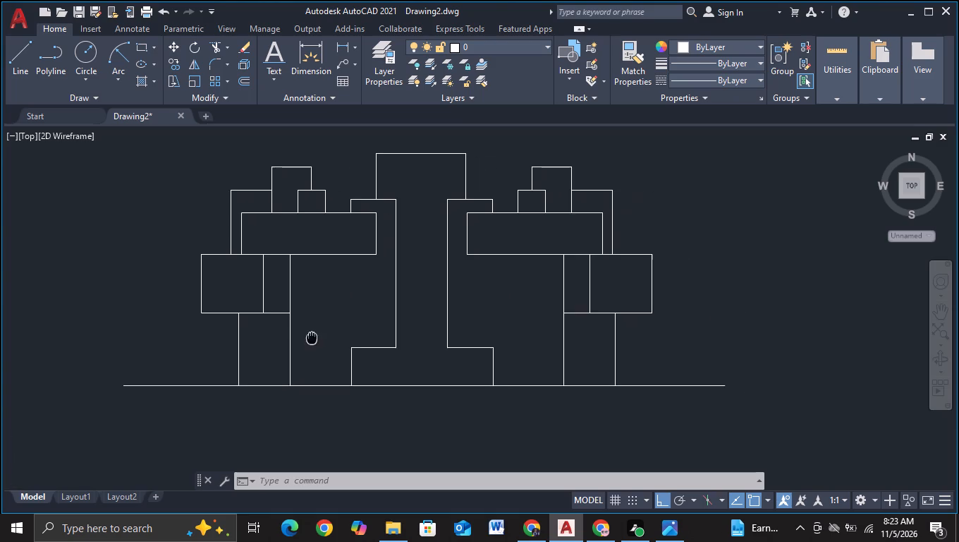
Draw a small block's bottom edge from the left leg's inner side, and its right side about 10.3 upward into the wide block.
middle_drag(312, 337, 310, 335)
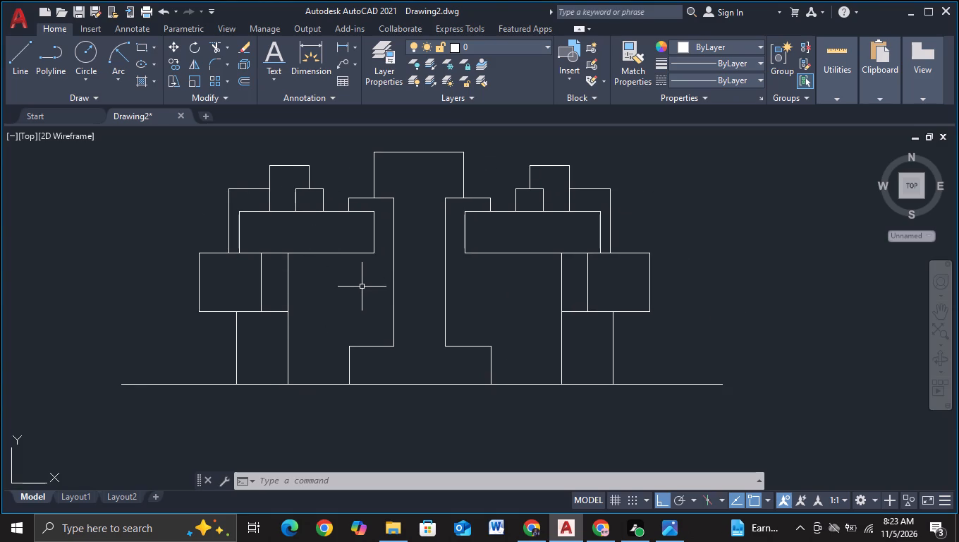
middle_drag(360, 302, 326, 302)
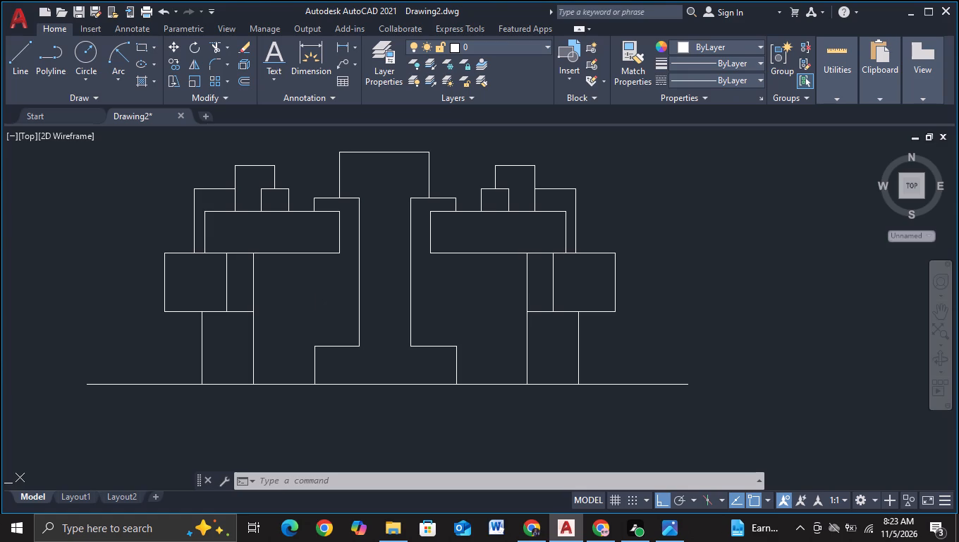
scroll(326, 302, up, 1)
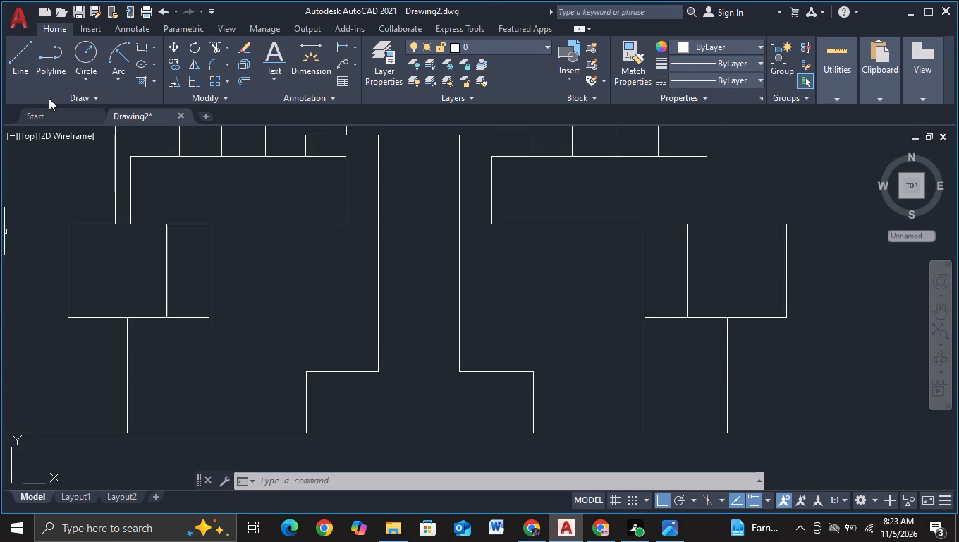
click(20, 76)
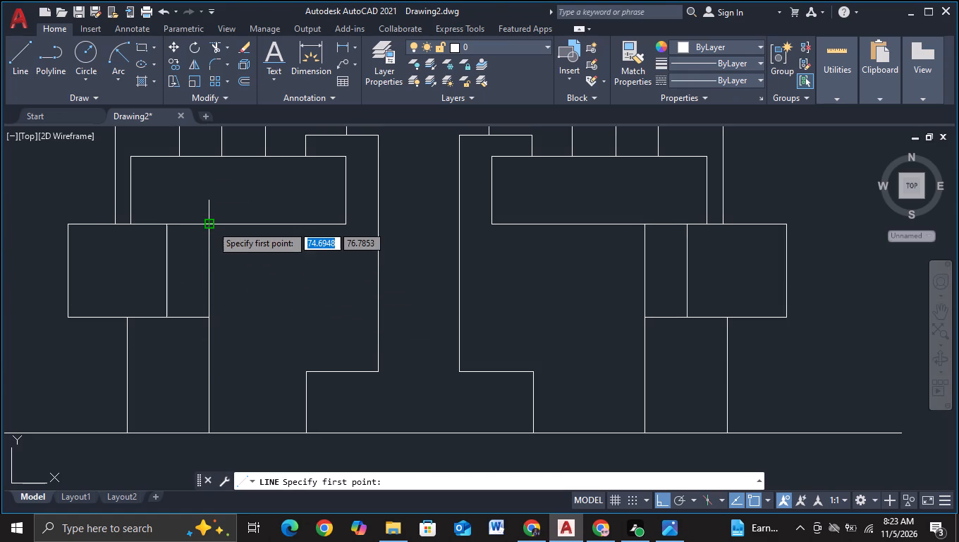
click(209, 273)
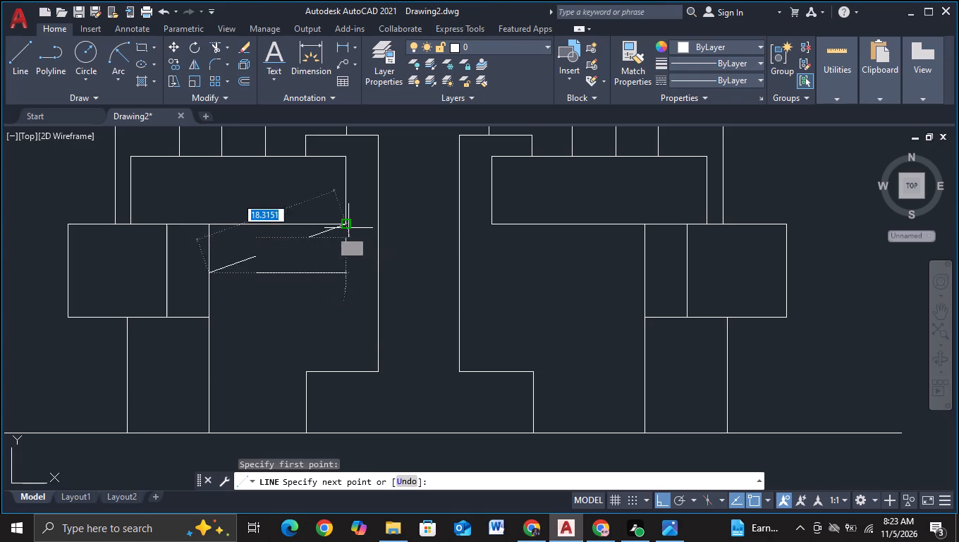
click(290, 274)
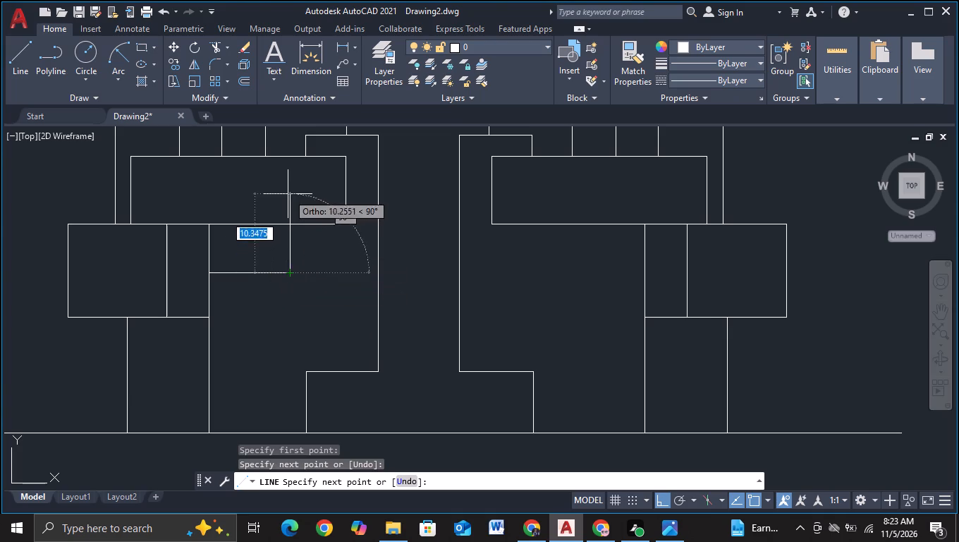
click(288, 193)
key(Escape)
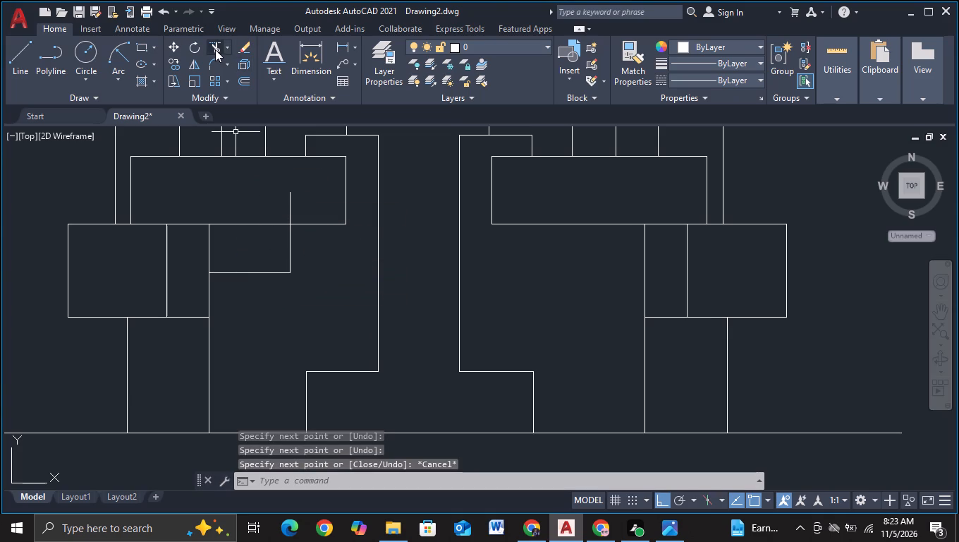
Trim the small block's right side where it overshoots the wide left block's bottom edge.
click(214, 49)
click(307, 195)
click(263, 192)
key(Escape)
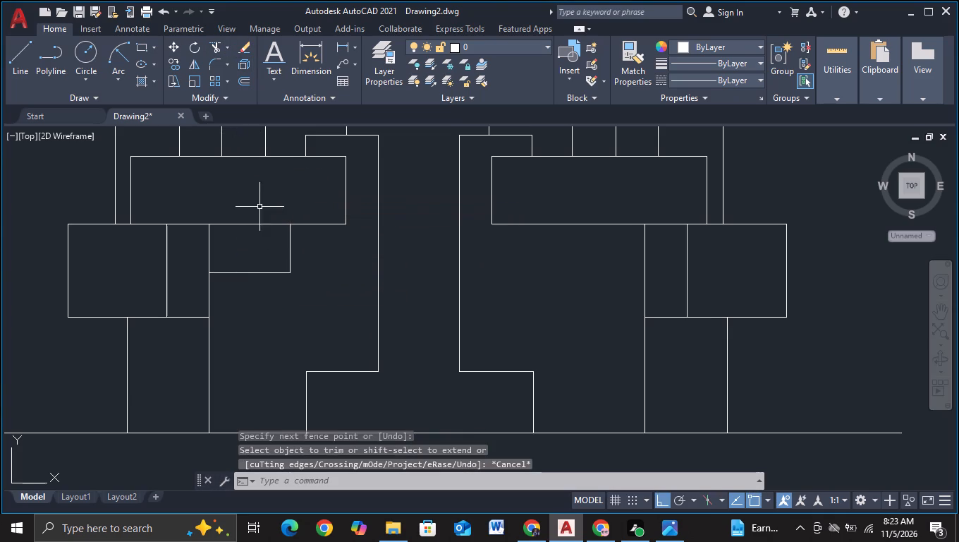
Draw a narrow rectangular stem about 12 tall below the small left block, with two vertical sides and a closing bottom line.
middle_drag(322, 318, 244, 278)
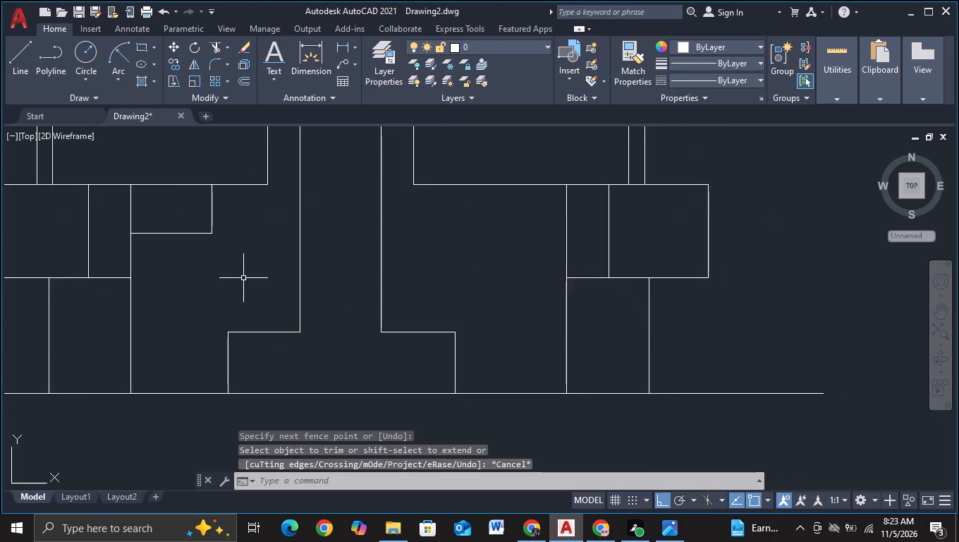
scroll(238, 284, down, 1)
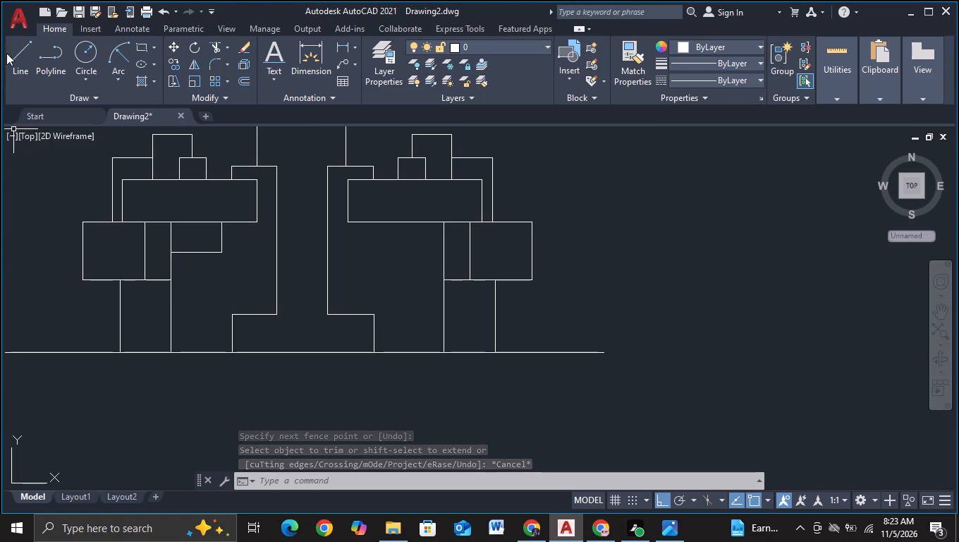
click(19, 61)
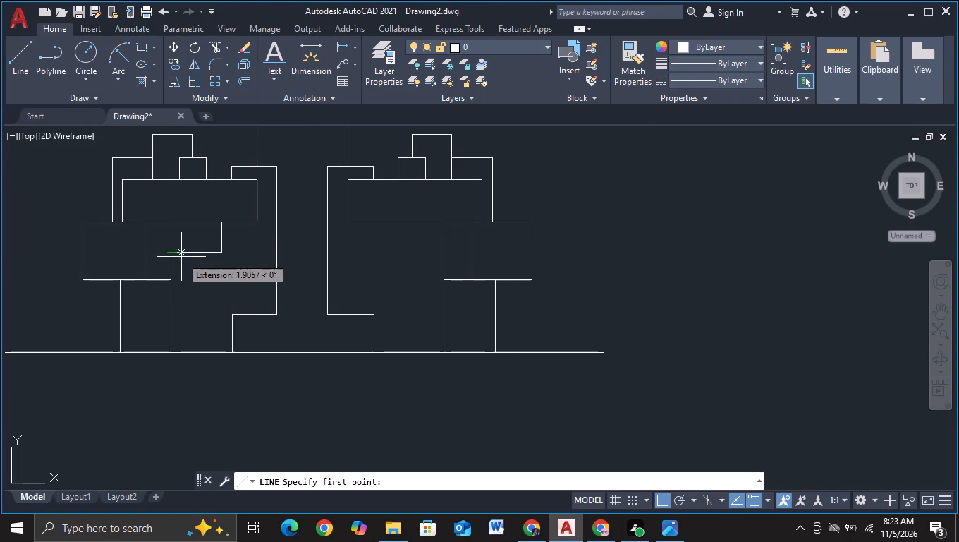
click(191, 257)
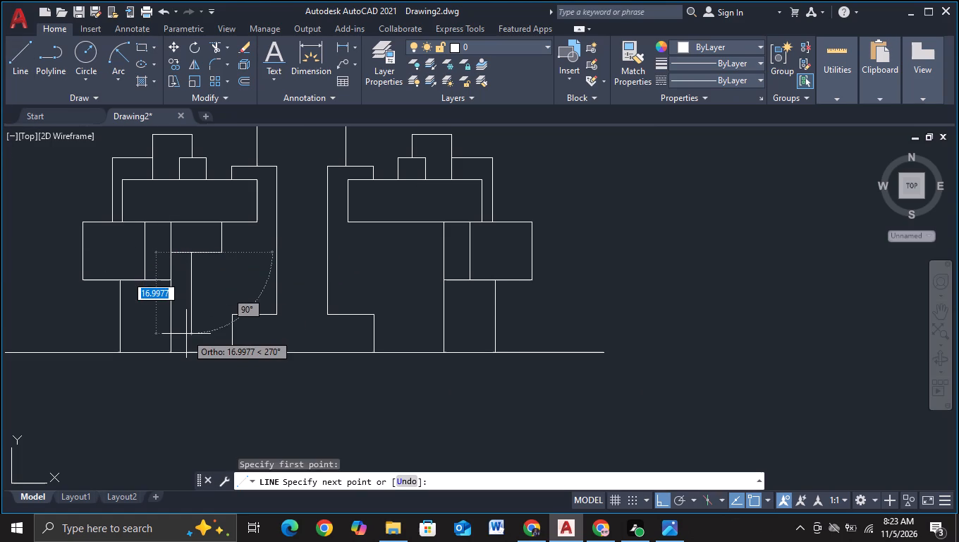
click(196, 311)
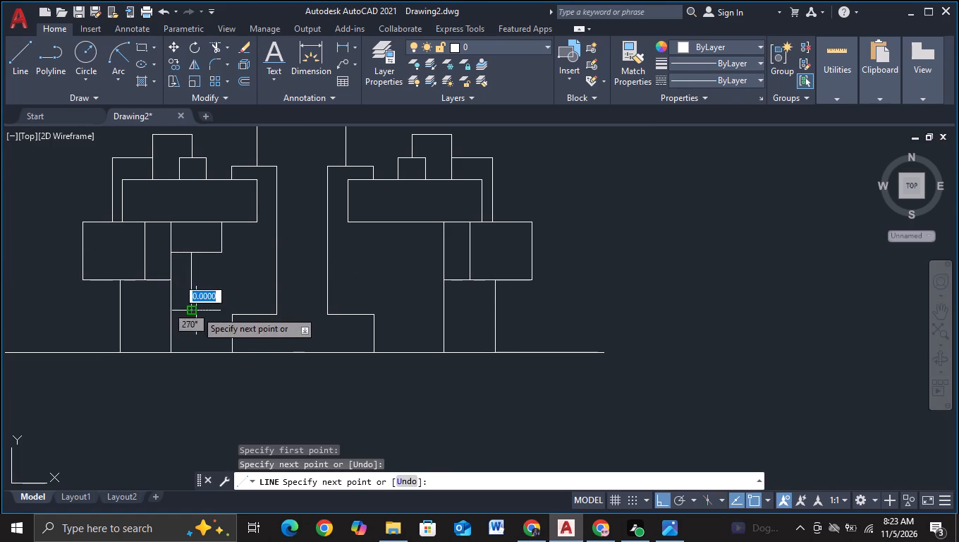
key(Escape)
click(16, 64)
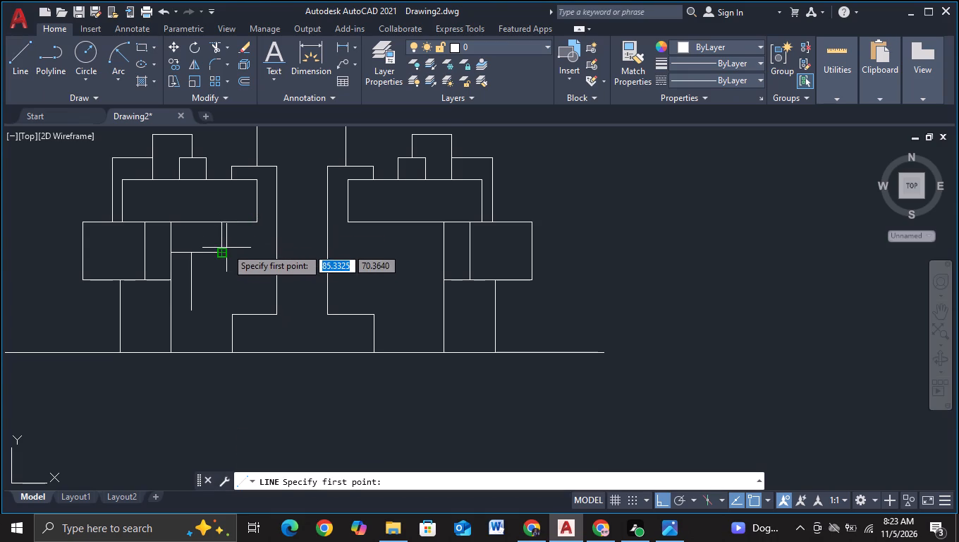
click(206, 250)
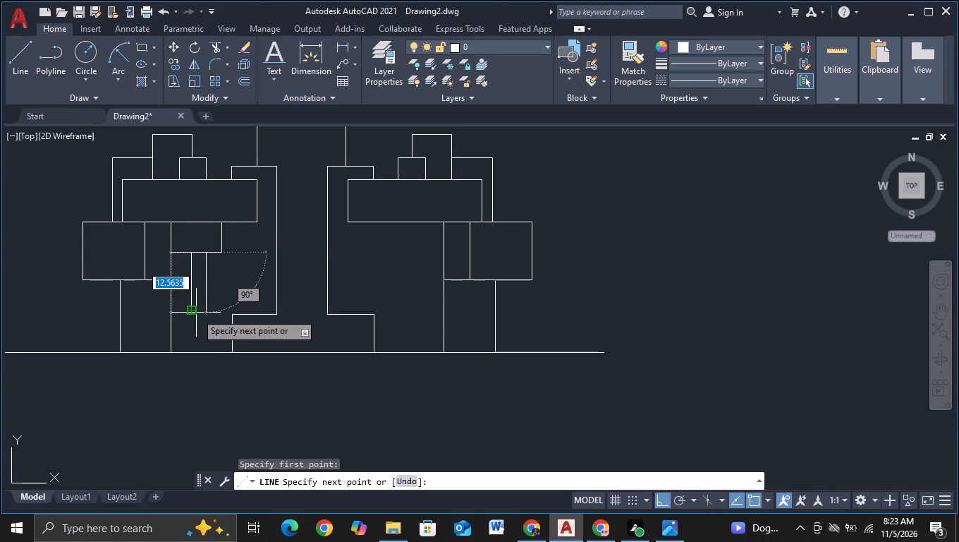
click(207, 313)
key(Escape)
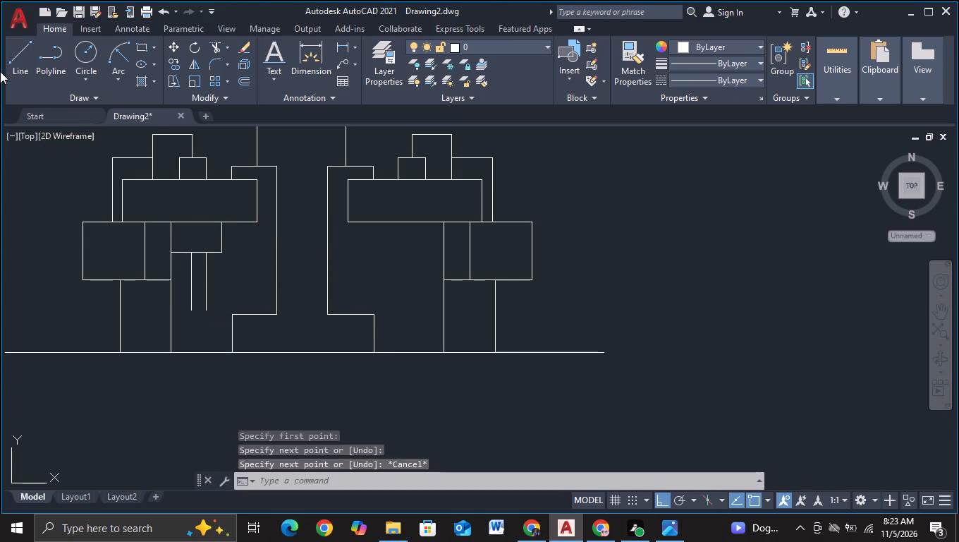
click(11, 73)
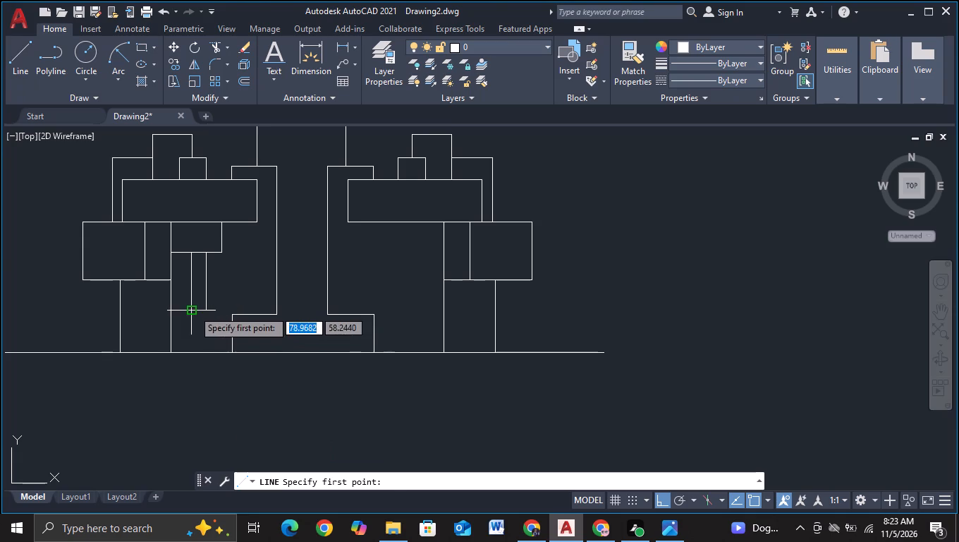
click(193, 310)
click(211, 309)
key(Escape)
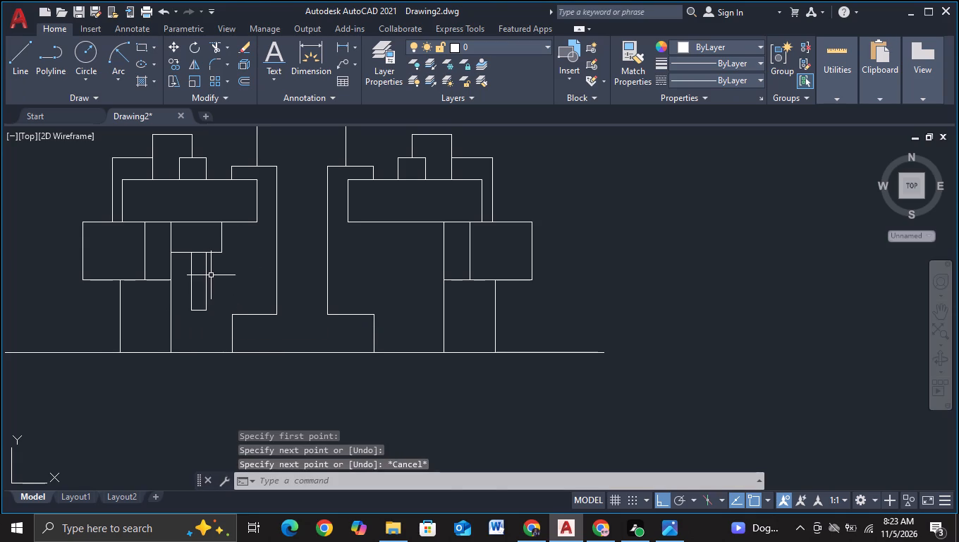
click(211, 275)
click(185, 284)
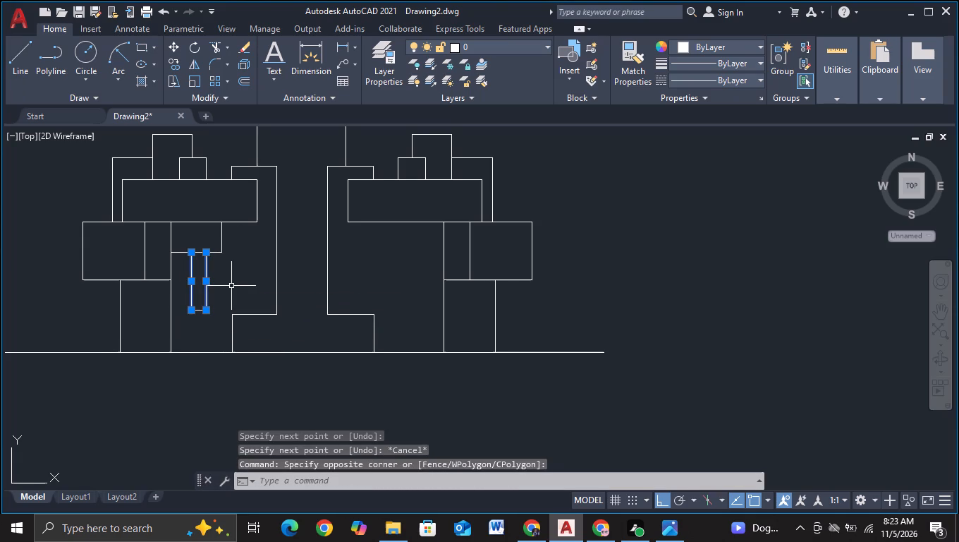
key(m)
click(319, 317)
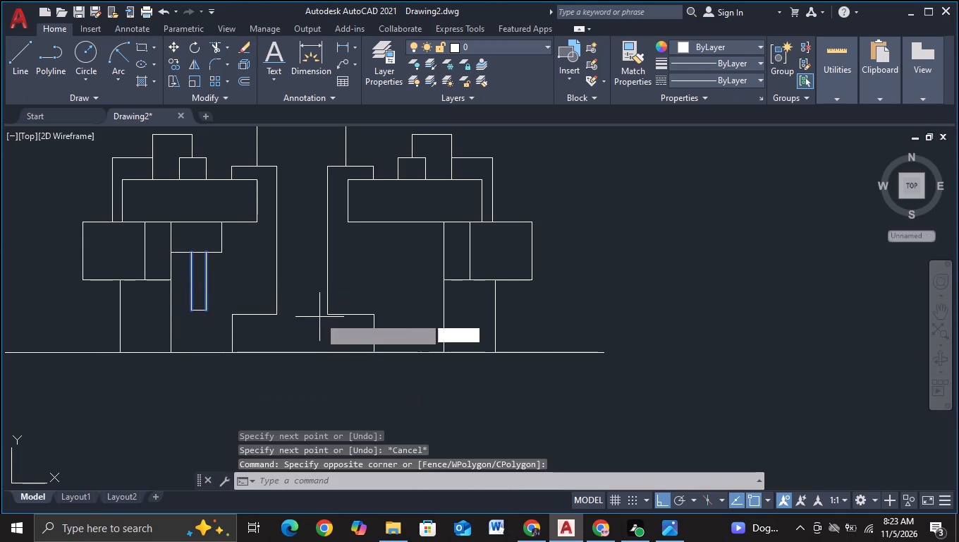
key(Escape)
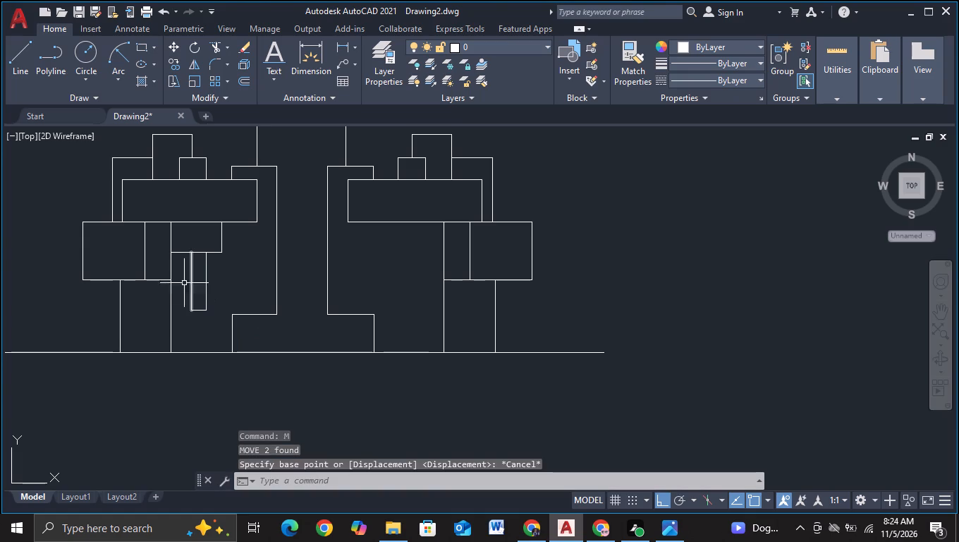
Move the stem's three lines horizontally to the left by about 0.74.
click(220, 288)
click(181, 302)
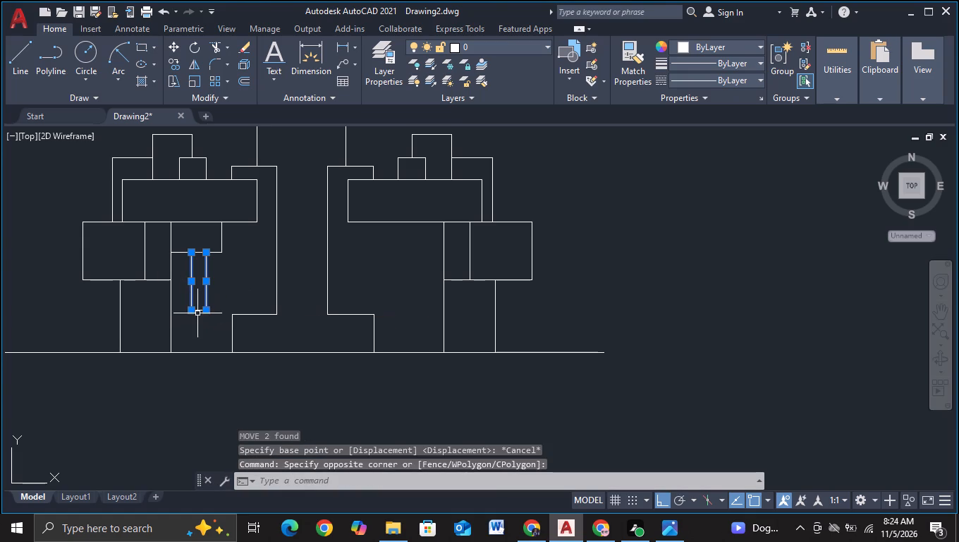
click(197, 312)
key(m)
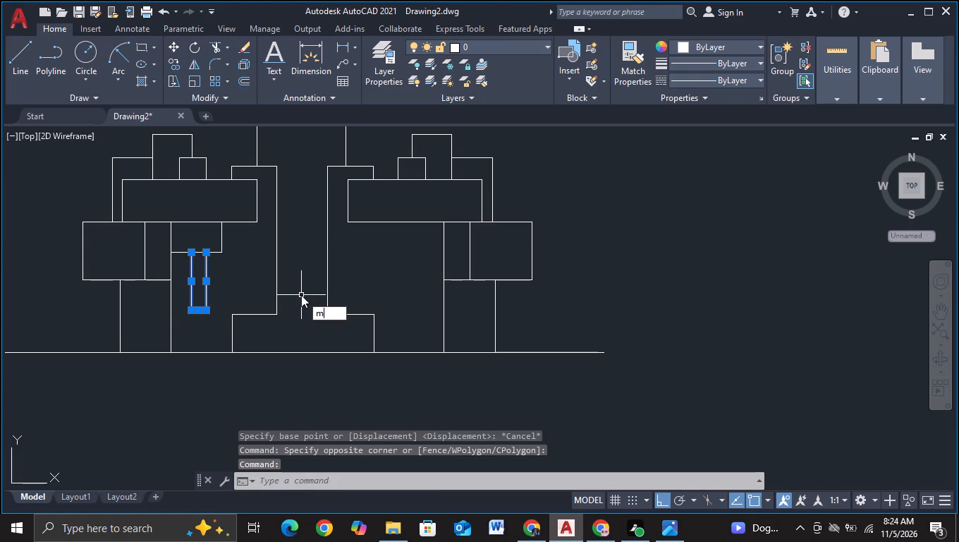
click(357, 327)
click(303, 260)
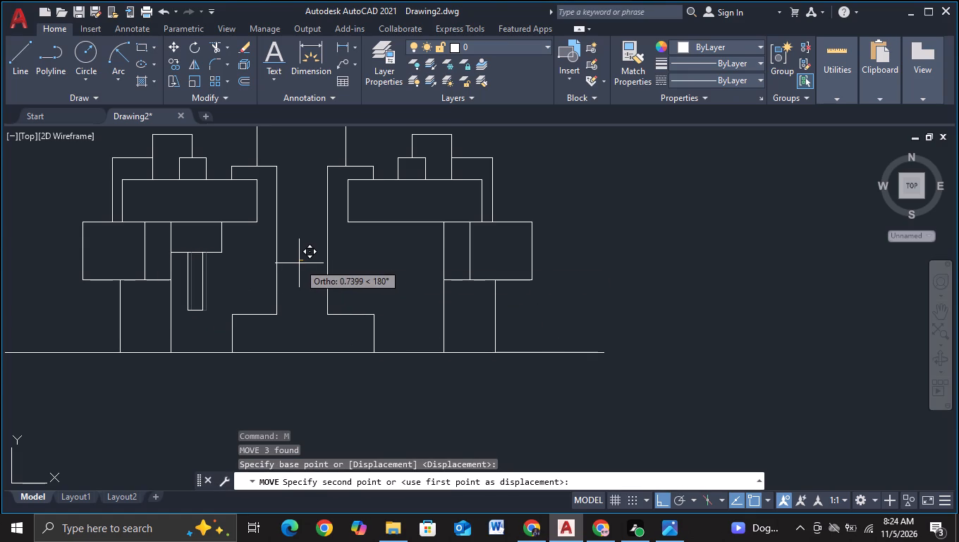
click(299, 262)
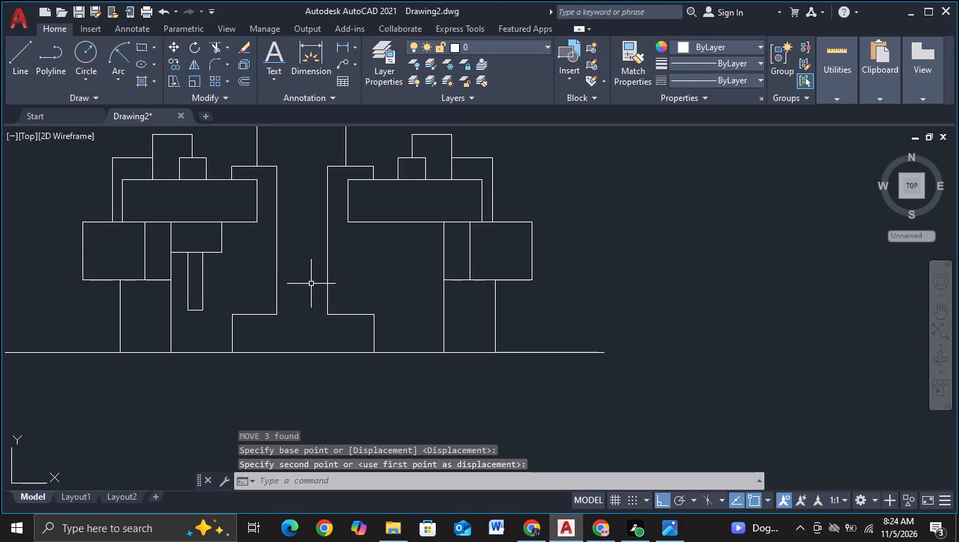
Draw a line about 6.15 from the stem's bottom-right corner to above the central foot's left side, continuing down to the foot's corner.
middle_drag(311, 284, 329, 251)
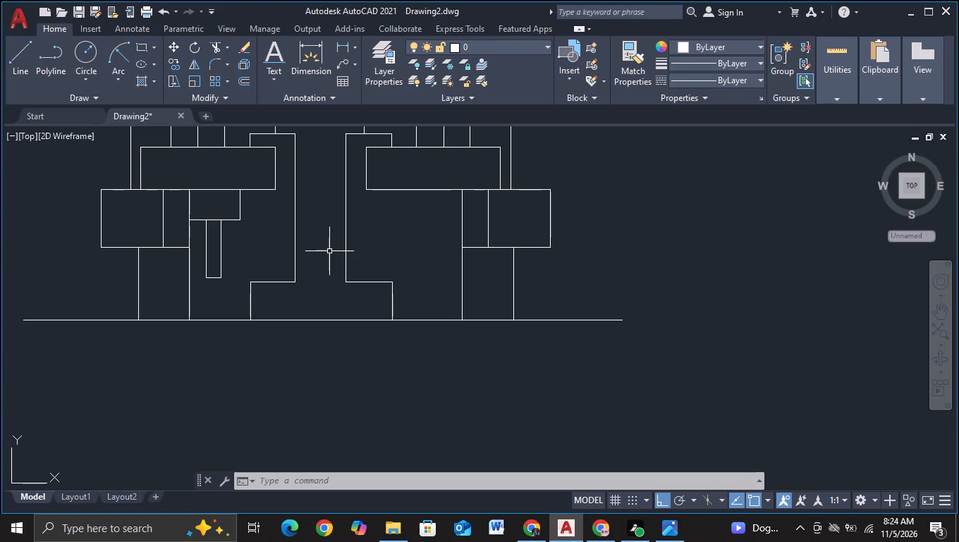
click(10, 76)
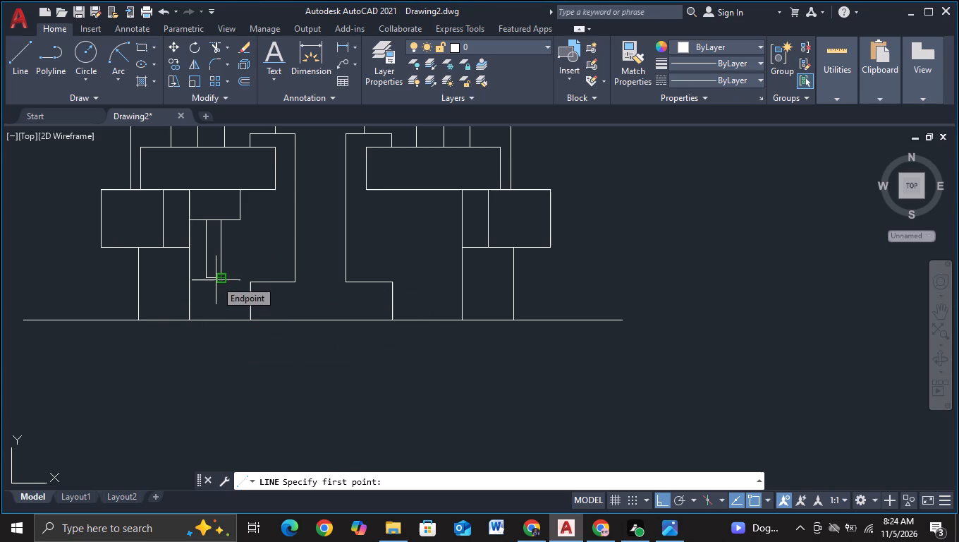
click(216, 280)
scroll(222, 280, up, 3)
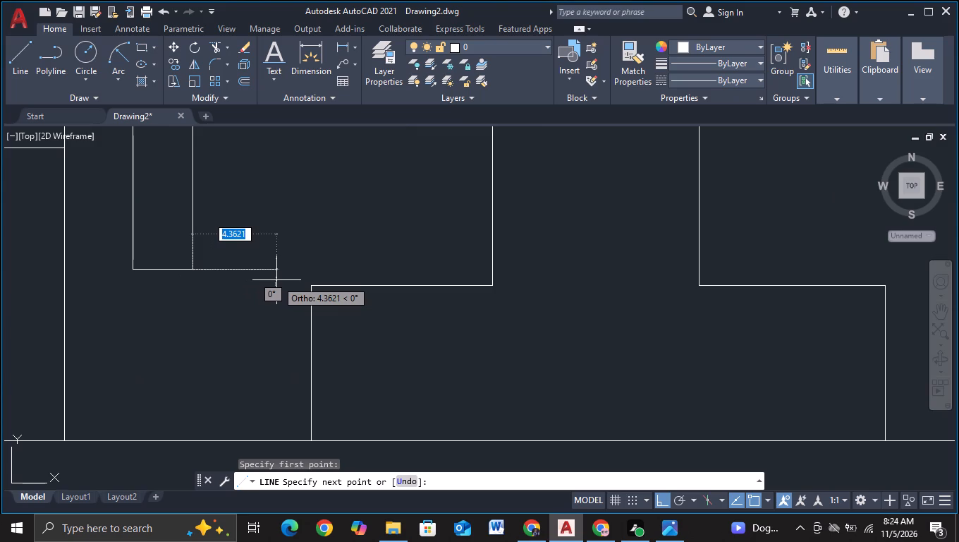
click(313, 270)
click(312, 287)
key(Escape)
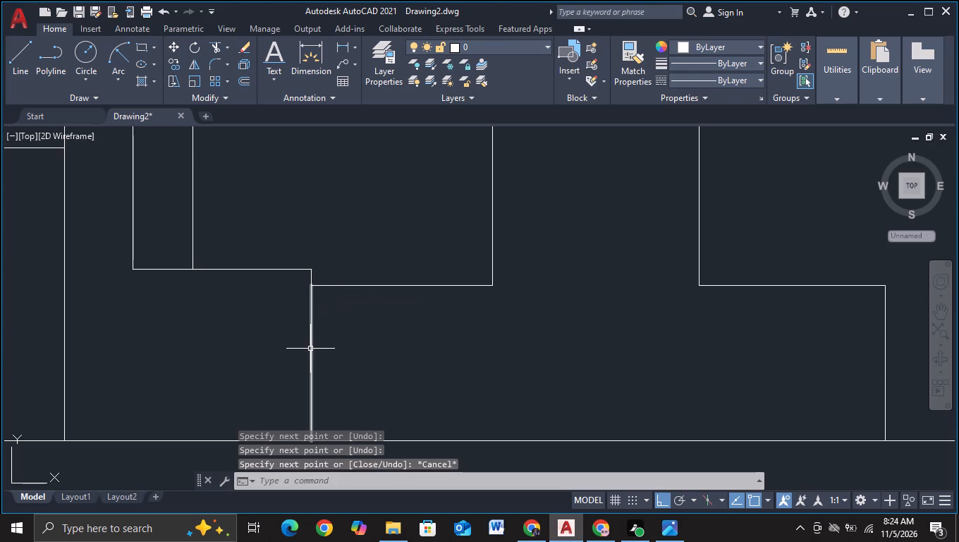
Draw a diagonal line about 8.88 long from the stem's bottom-left corner to where the left leg's inner side meets the base line.
scroll(310, 349, down, 1)
middle_drag(205, 363, 231, 306)
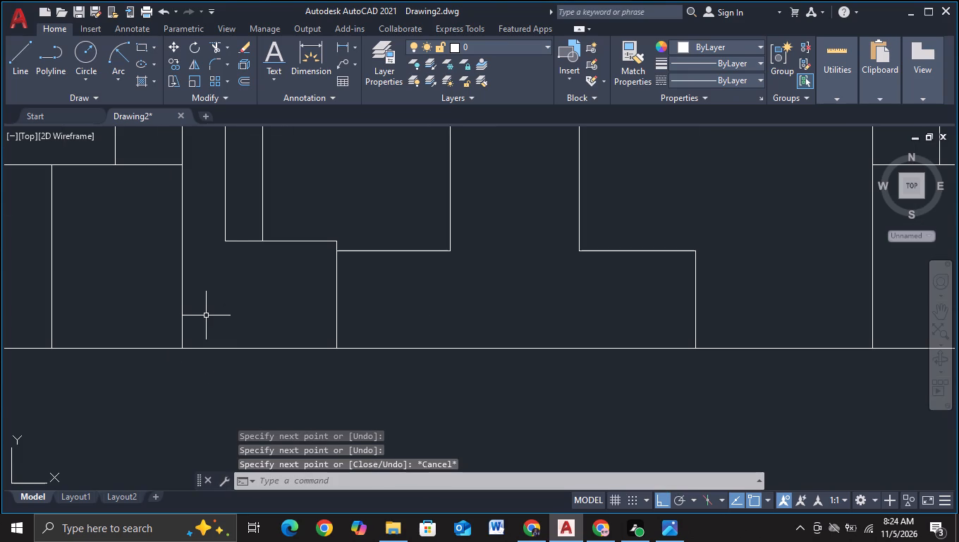
click(14, 79)
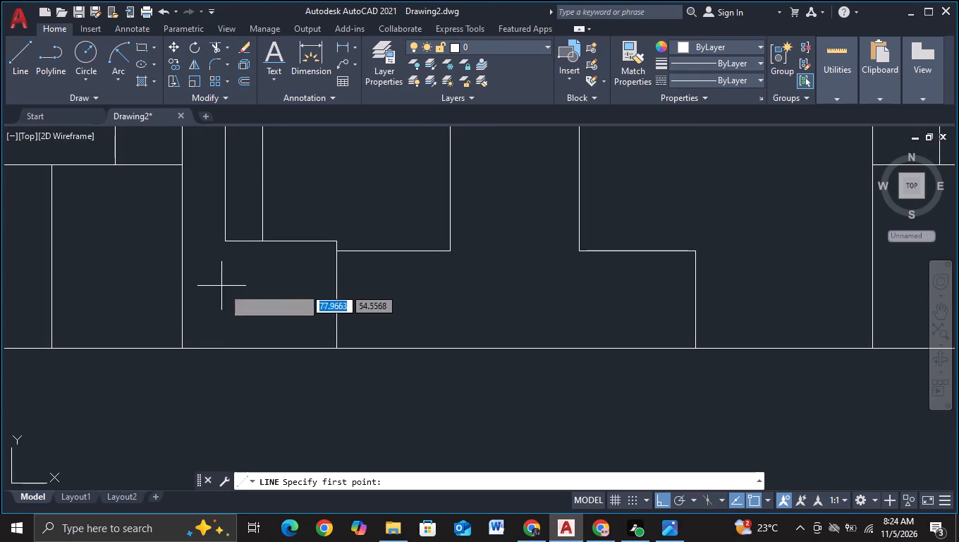
click(226, 243)
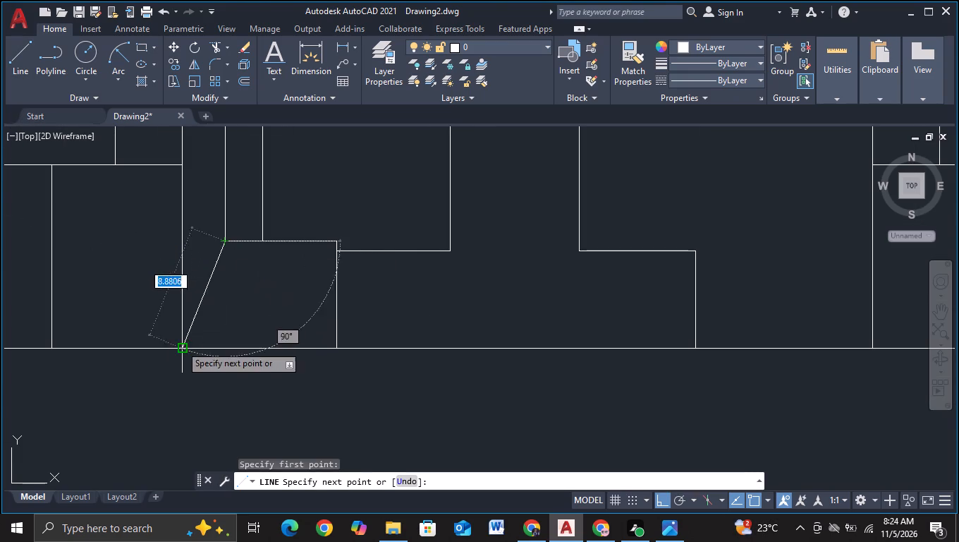
click(180, 345)
key(Escape)
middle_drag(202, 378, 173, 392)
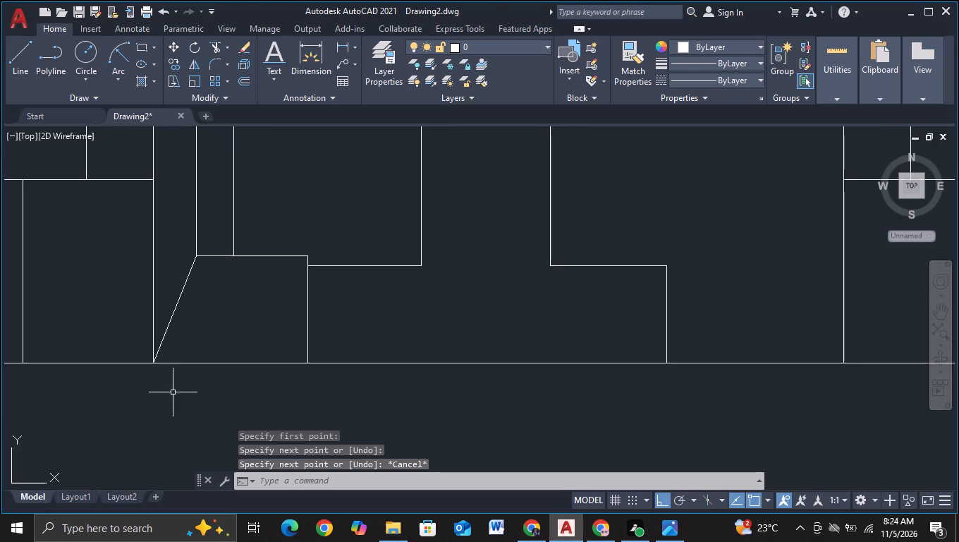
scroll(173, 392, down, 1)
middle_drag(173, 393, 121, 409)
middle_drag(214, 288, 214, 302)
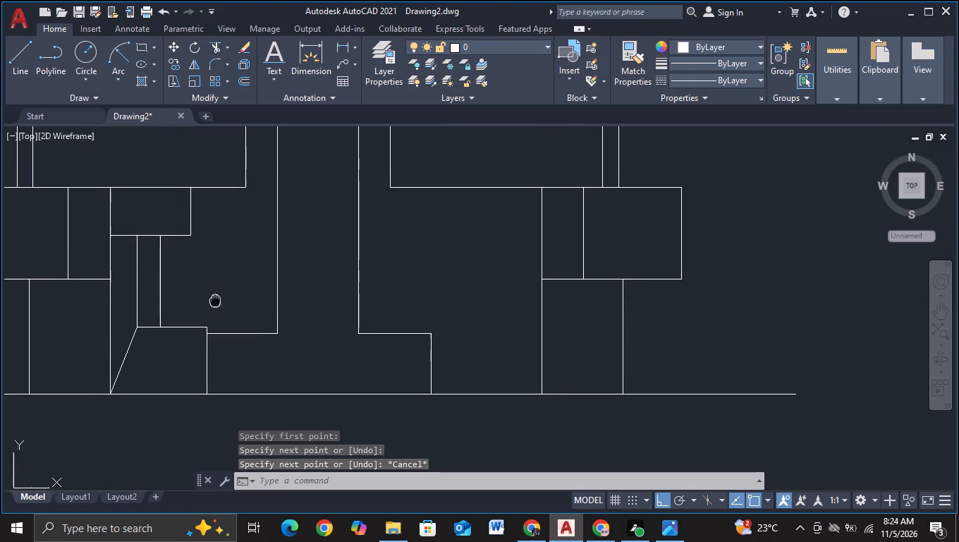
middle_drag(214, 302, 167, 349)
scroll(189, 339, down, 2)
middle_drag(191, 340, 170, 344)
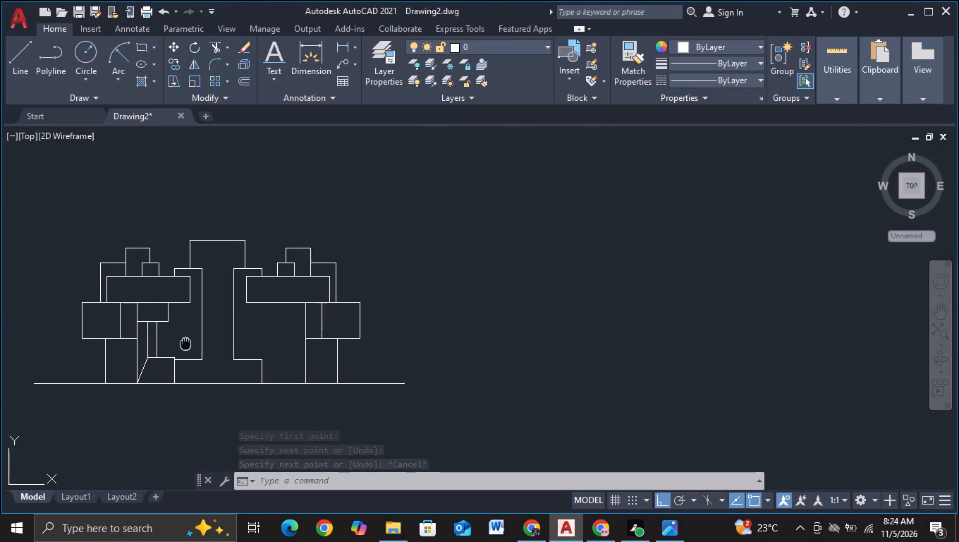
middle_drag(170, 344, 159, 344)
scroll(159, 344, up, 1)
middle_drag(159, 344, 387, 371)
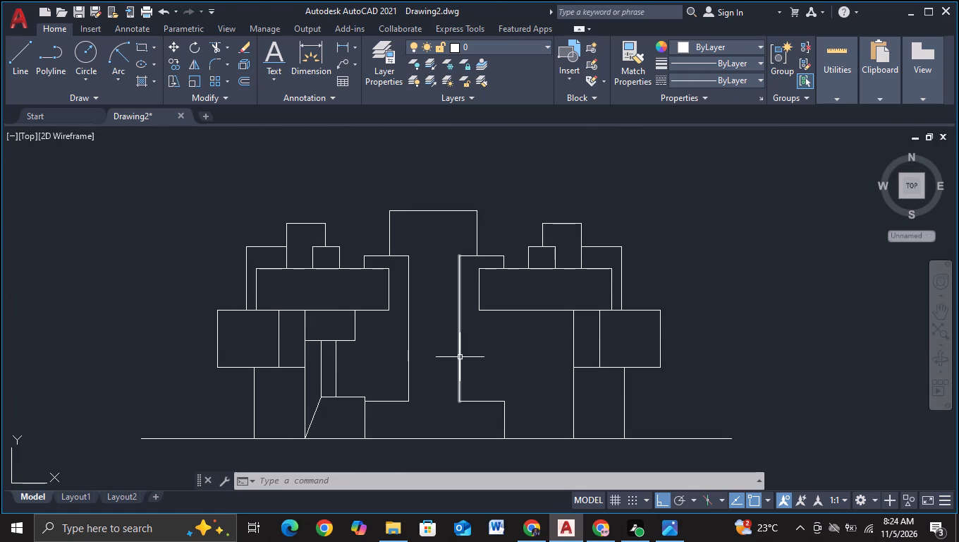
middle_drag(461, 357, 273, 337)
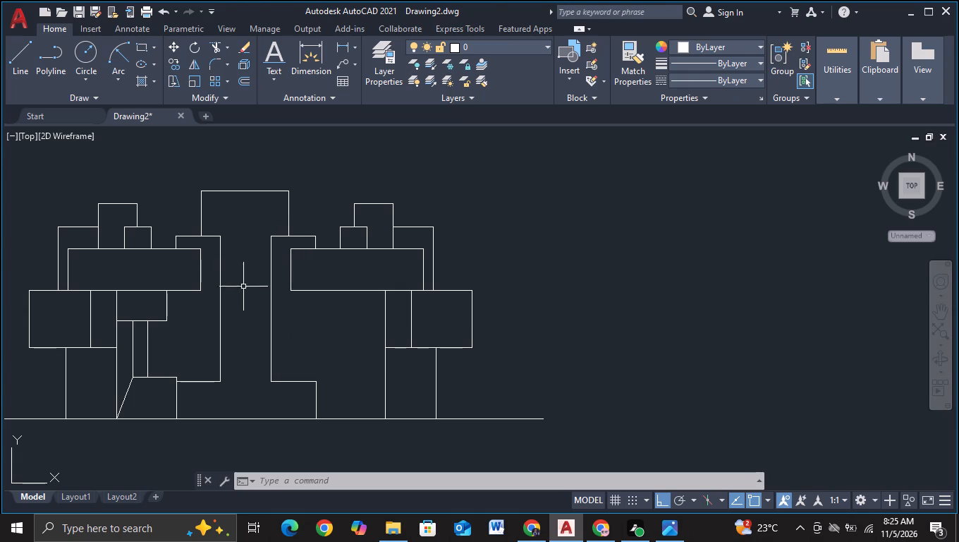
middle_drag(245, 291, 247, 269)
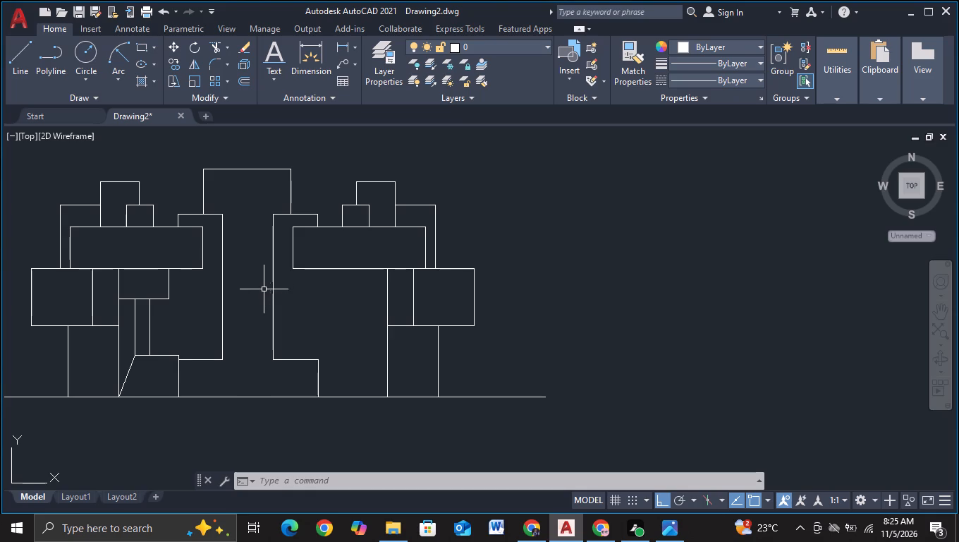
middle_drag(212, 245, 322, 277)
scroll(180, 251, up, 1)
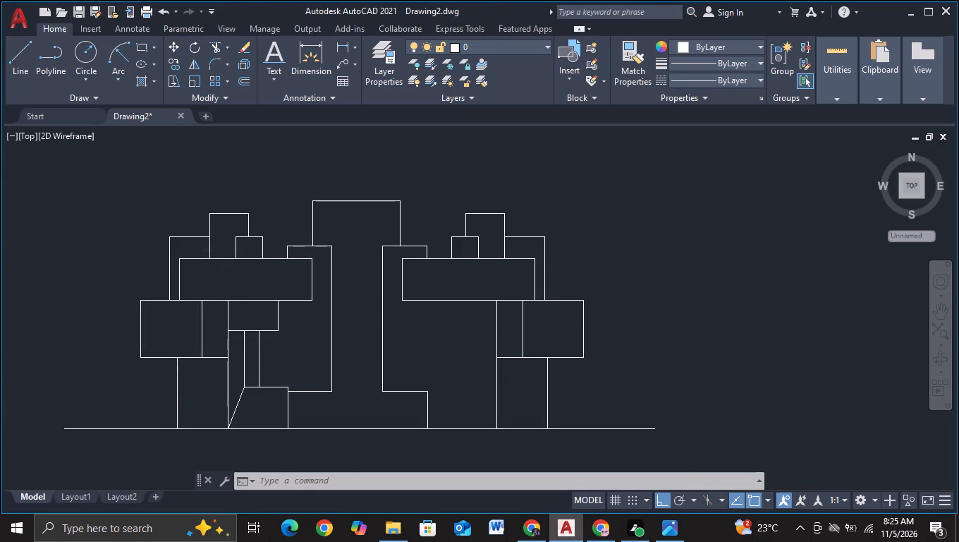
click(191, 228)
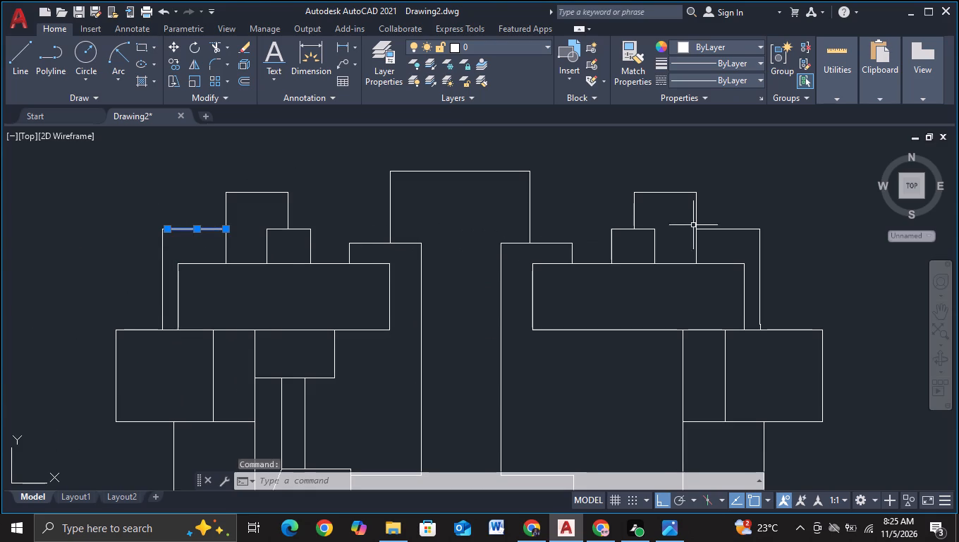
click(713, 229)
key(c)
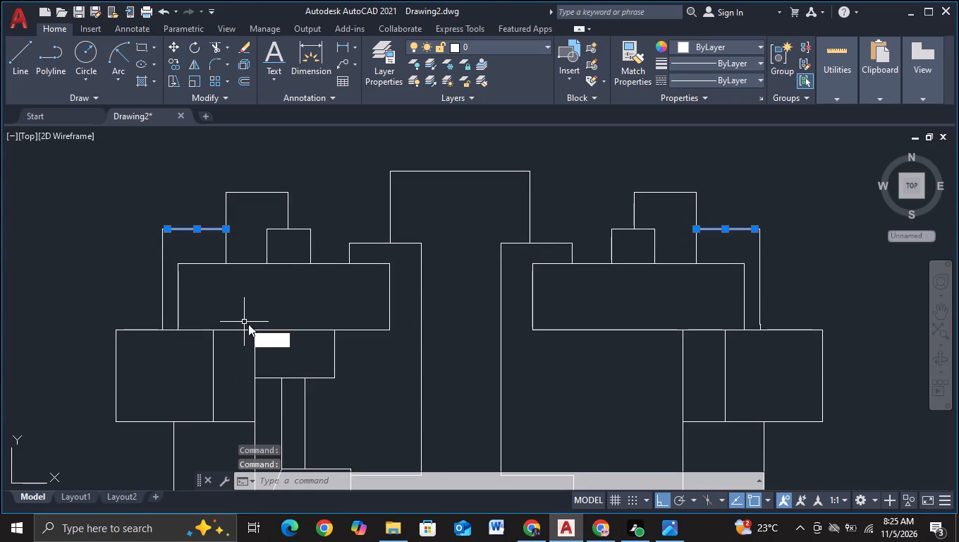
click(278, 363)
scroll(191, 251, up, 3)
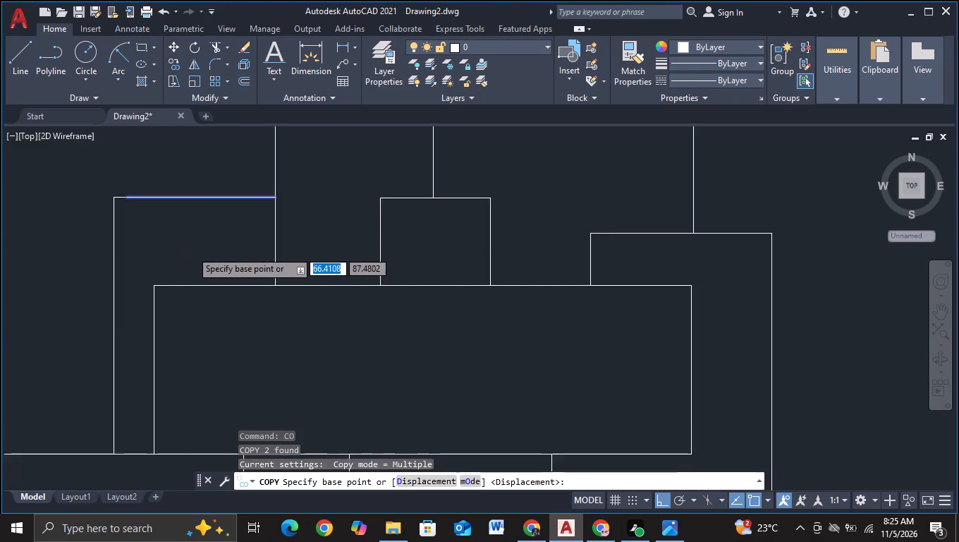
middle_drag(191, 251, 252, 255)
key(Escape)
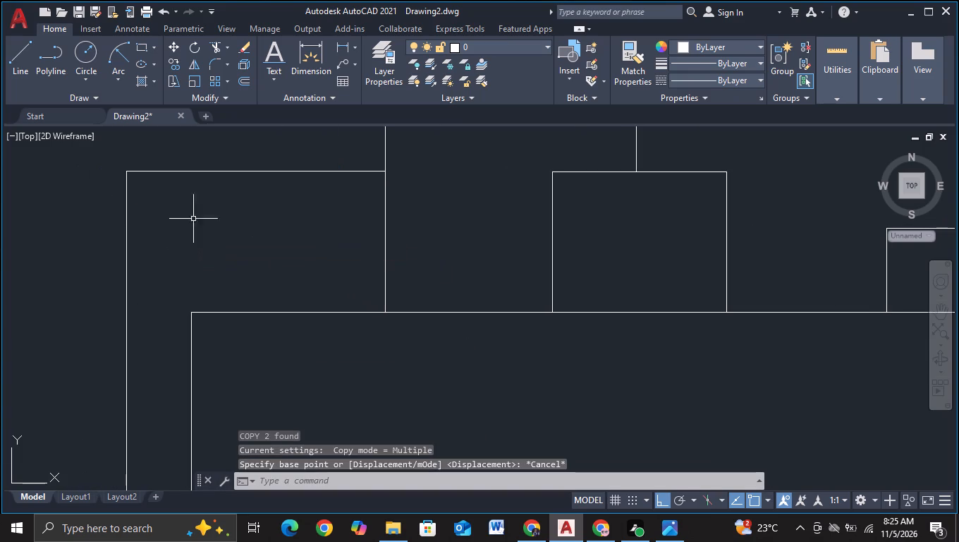
Copy all top-line segments of the left and right outer steps straight down seven times at close, even spacing, with object snap off.
click(117, 150)
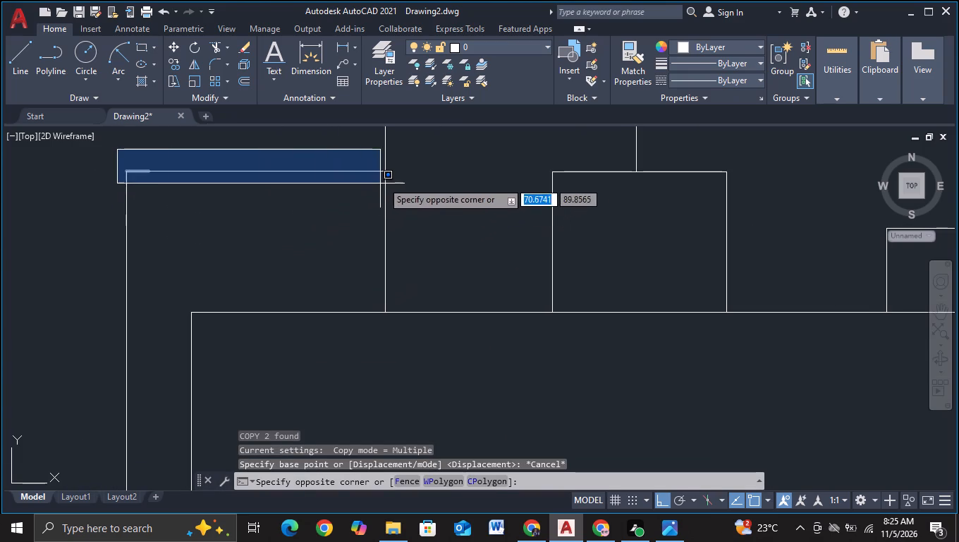
click(388, 179)
scroll(487, 198, down, 3)
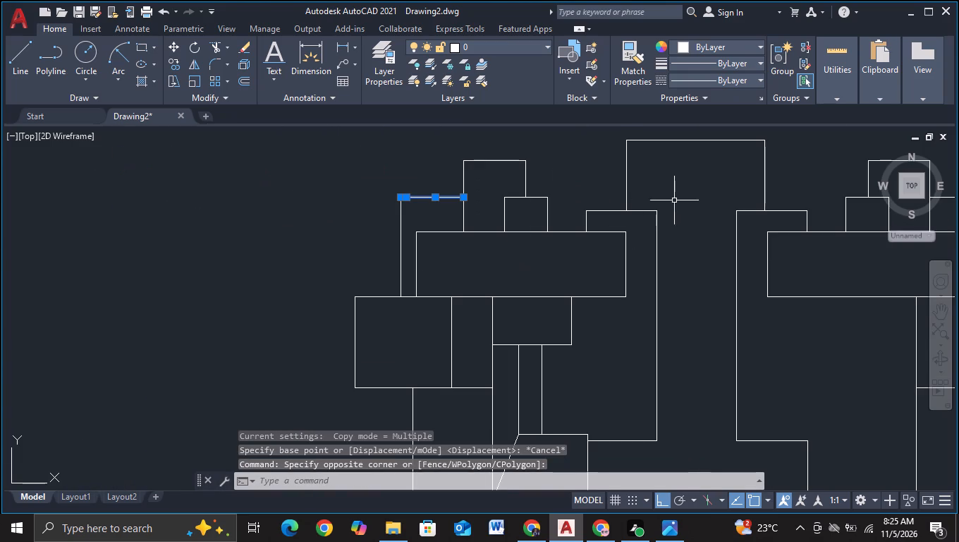
middle_drag(691, 196, 0, 257)
scroll(192, 239, up, 1)
scroll(97, 260, up, 1)
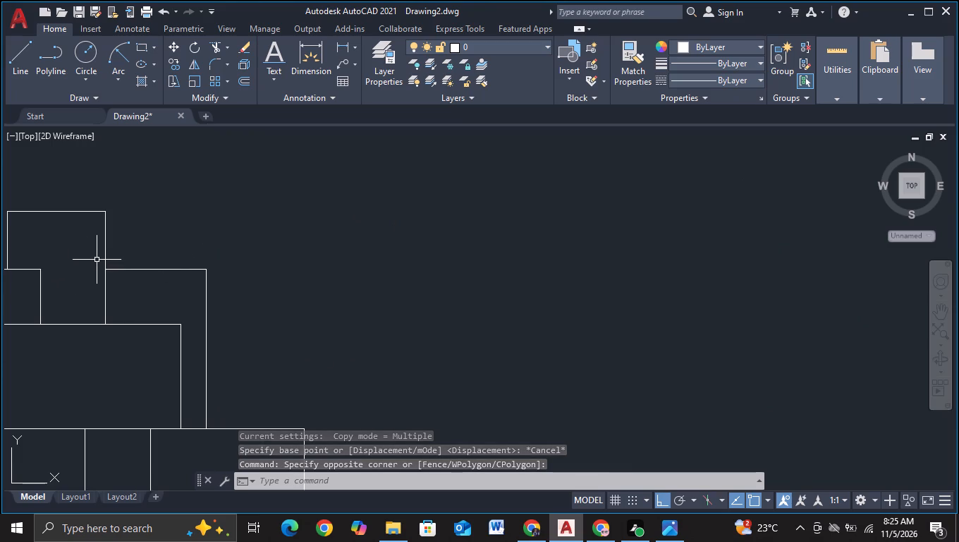
scroll(97, 260, up, 1)
click(112, 255)
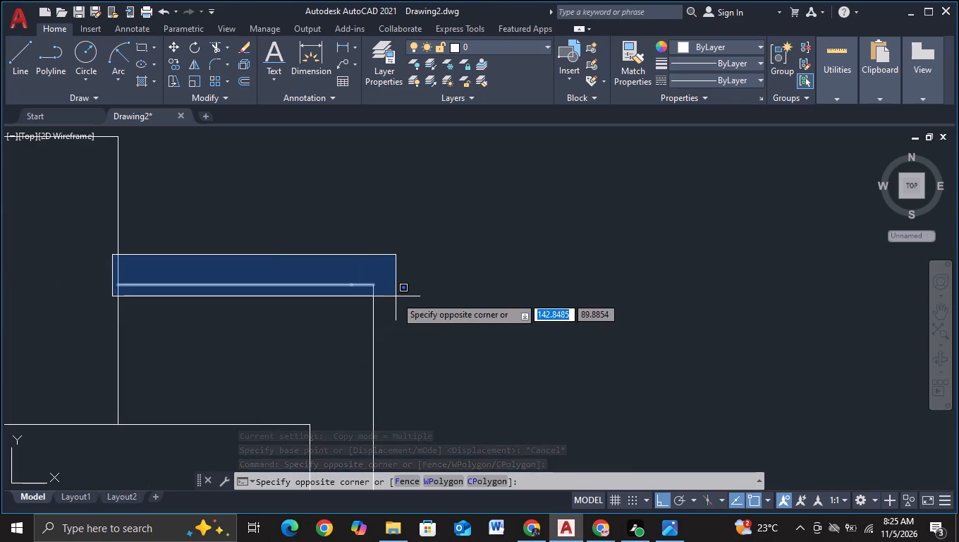
click(397, 297)
key(c)
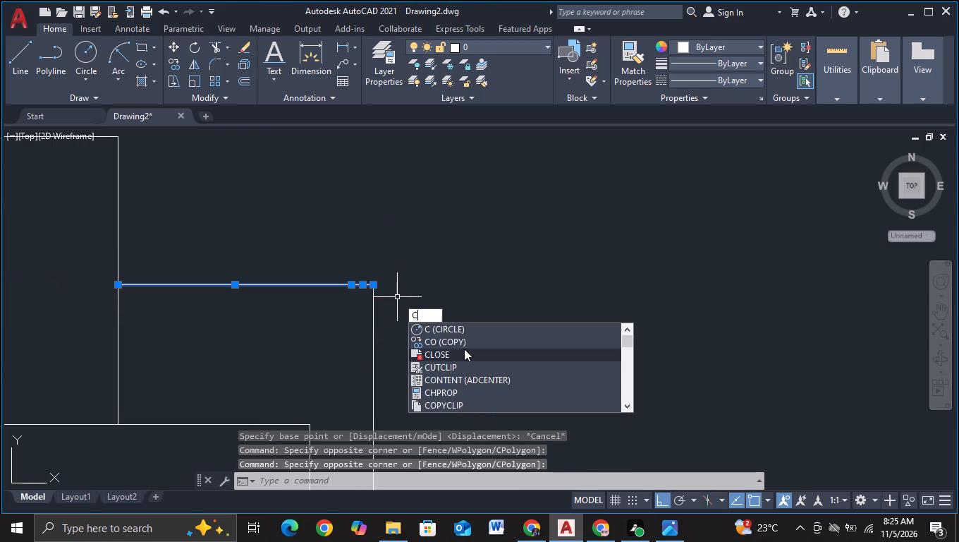
click(466, 344)
scroll(181, 323, down, 3)
middle_drag(71, 294, 543, 299)
middle_drag(114, 296, 242, 285)
scroll(243, 285, up, 1)
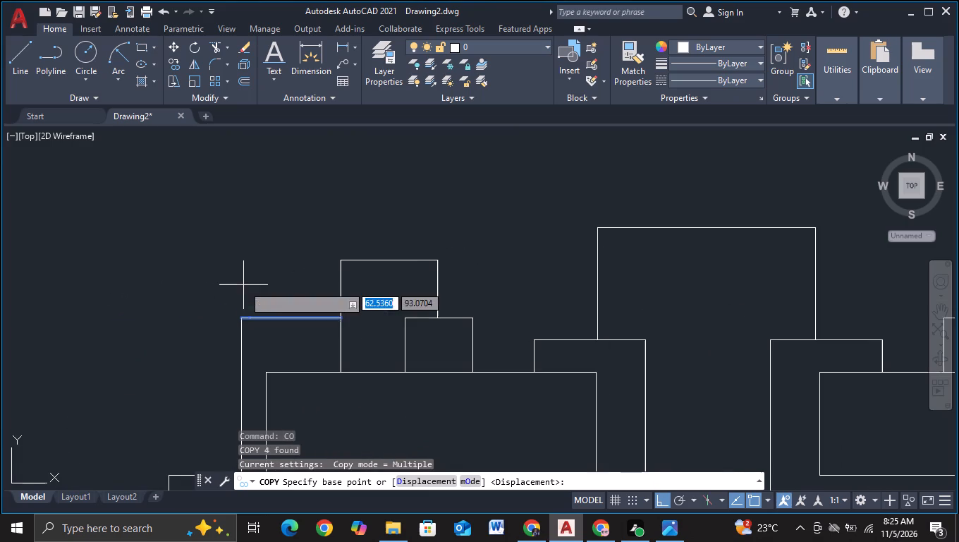
middle_drag(252, 300, 240, 272)
middle_drag(241, 275, 170, 267)
scroll(169, 267, up, 1)
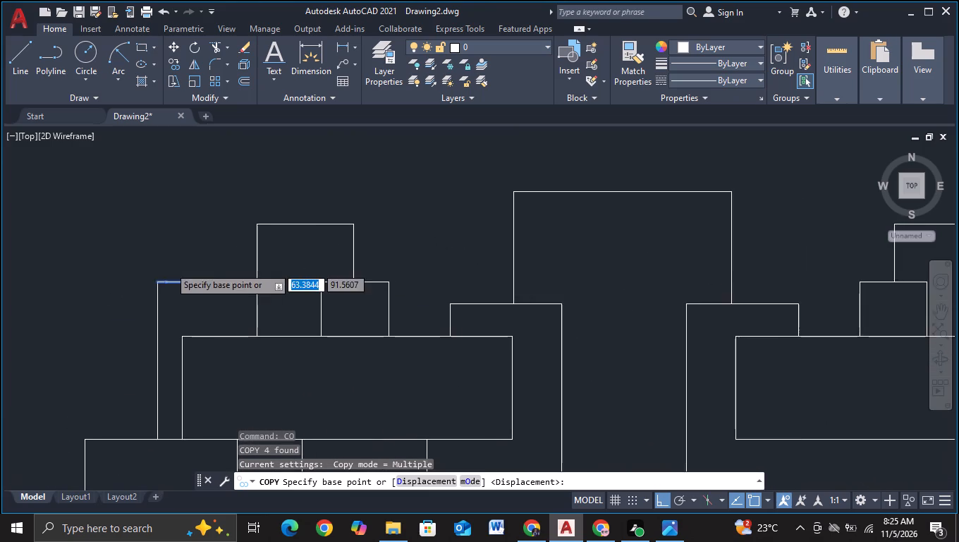
middle_drag(227, 279, 193, 266)
scroll(193, 266, up, 1)
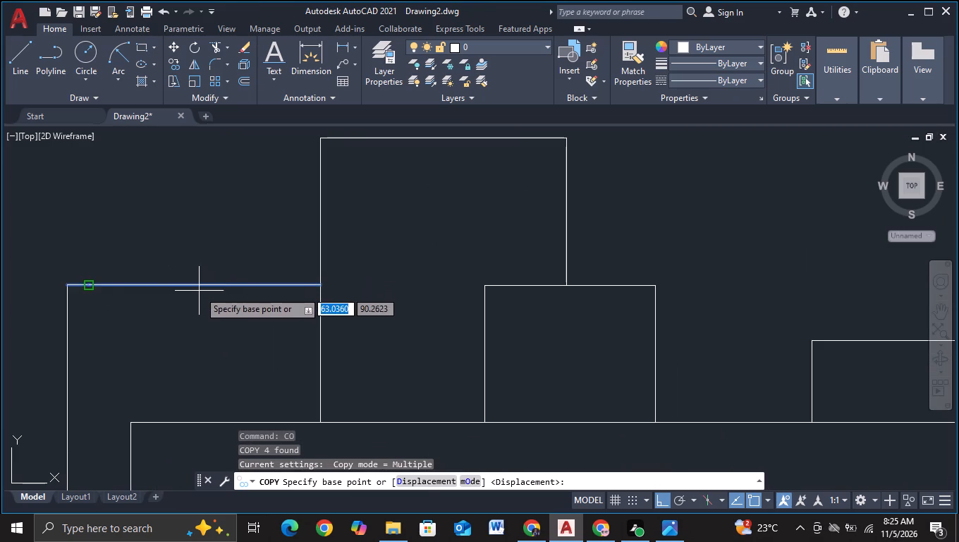
click(199, 291)
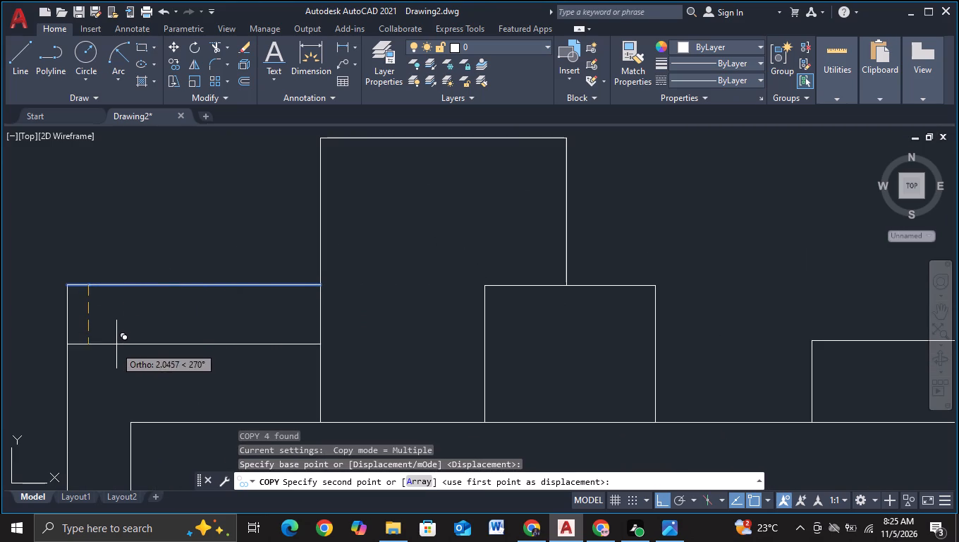
key(F3)
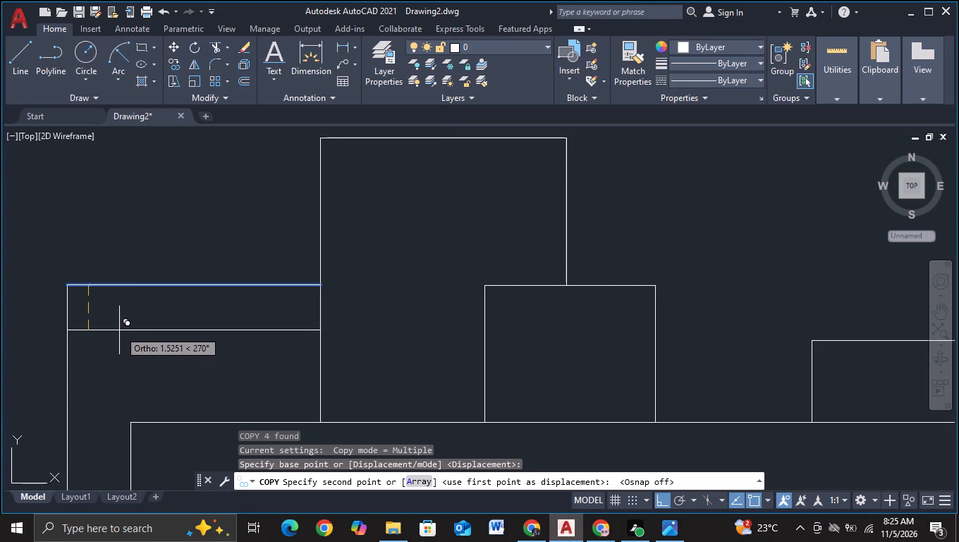
scroll(119, 330, up, 1)
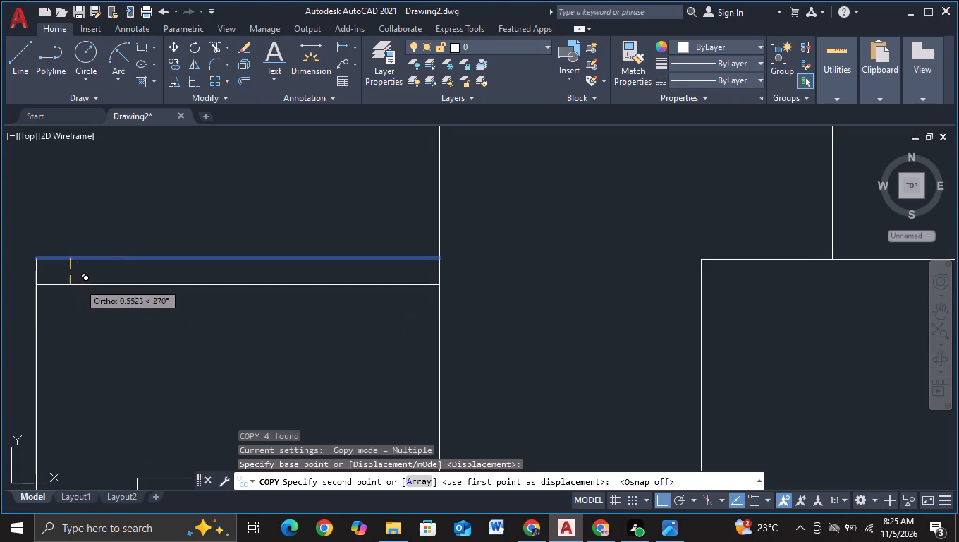
click(78, 273)
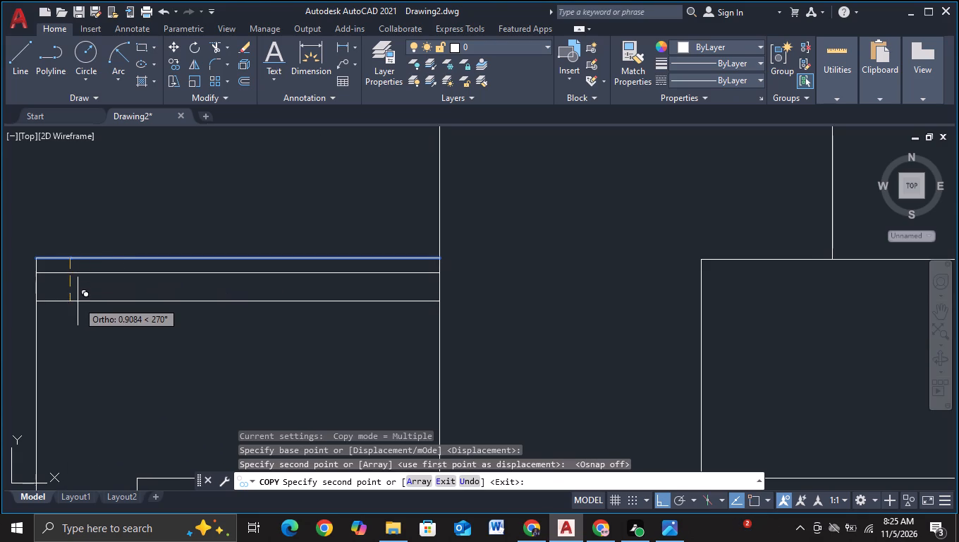
click(79, 294)
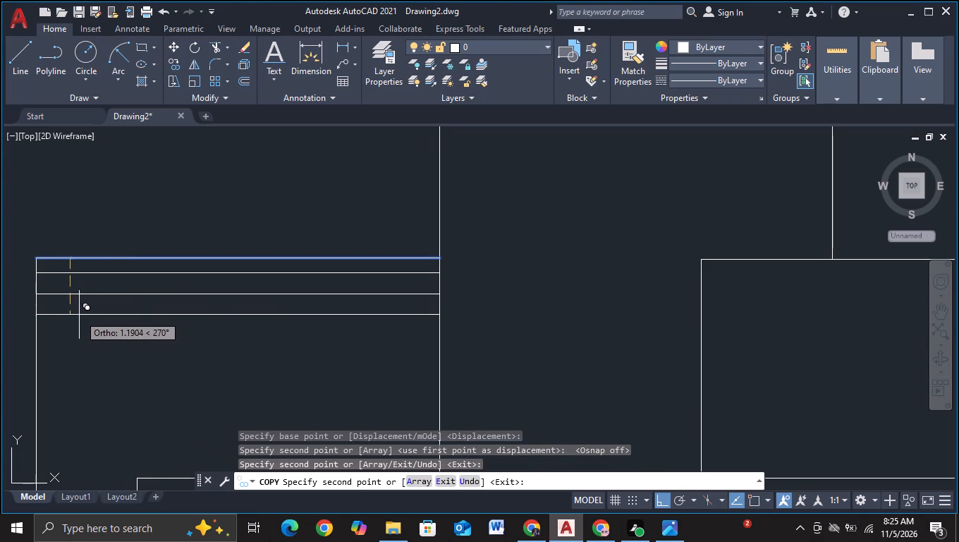
click(79, 315)
click(71, 336)
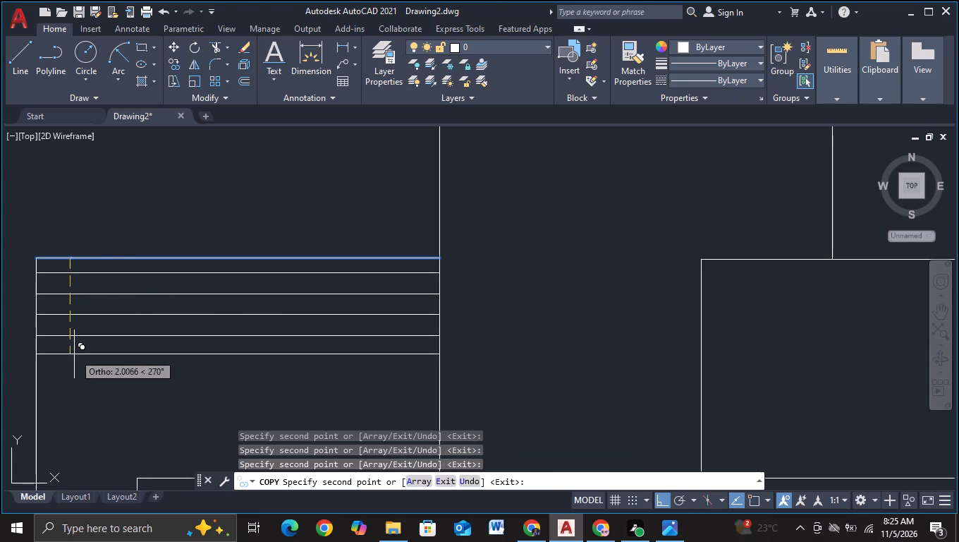
click(74, 356)
click(75, 376)
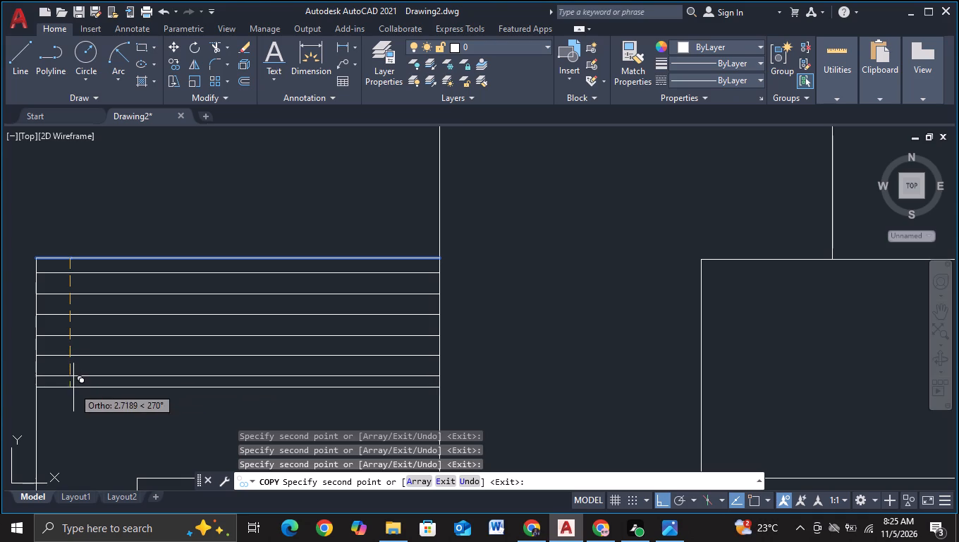
click(73, 396)
Place four more downward copies at about 3.29, 3.64, 4.00 and 4.31 from the original top lines, then finish copying.
middle_drag(73, 396, 88, 318)
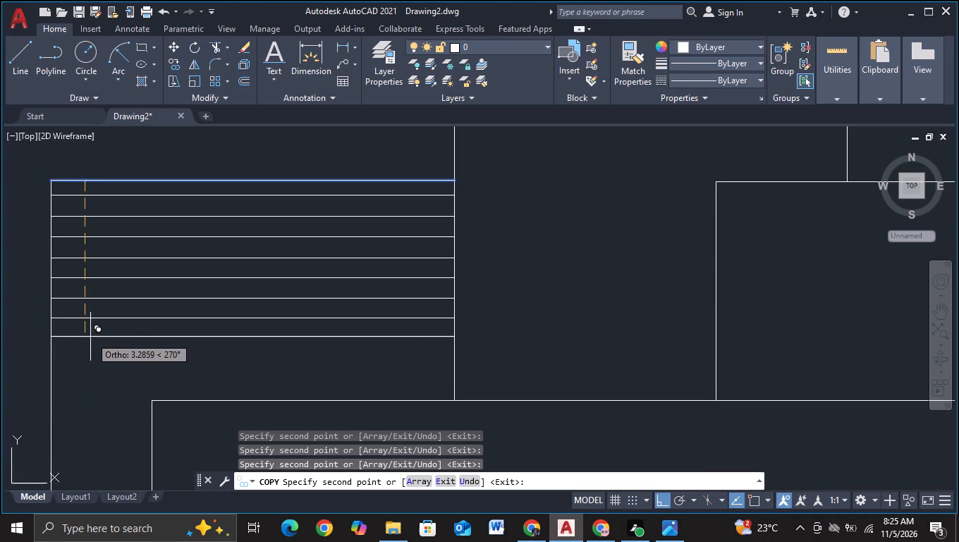
click(90, 337)
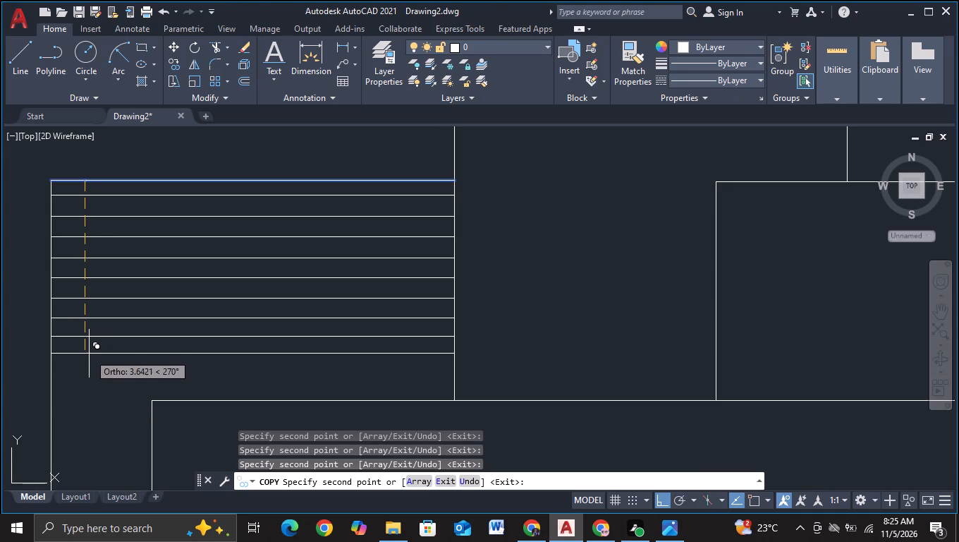
click(89, 354)
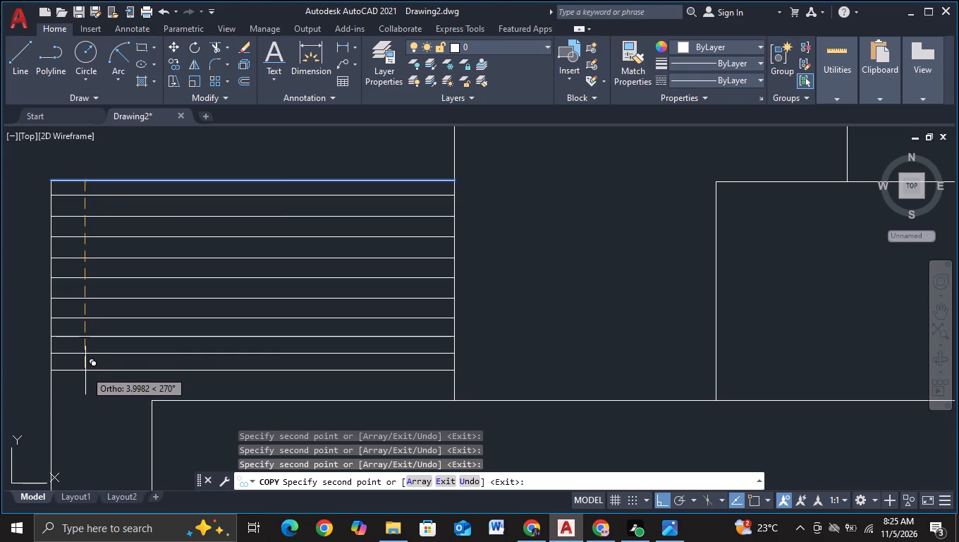
click(85, 371)
click(85, 385)
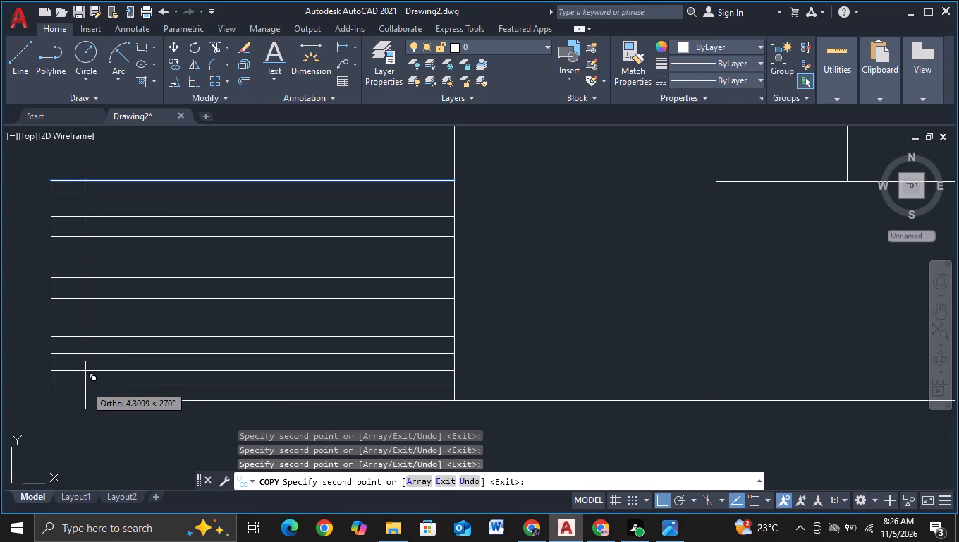
key(Escape)
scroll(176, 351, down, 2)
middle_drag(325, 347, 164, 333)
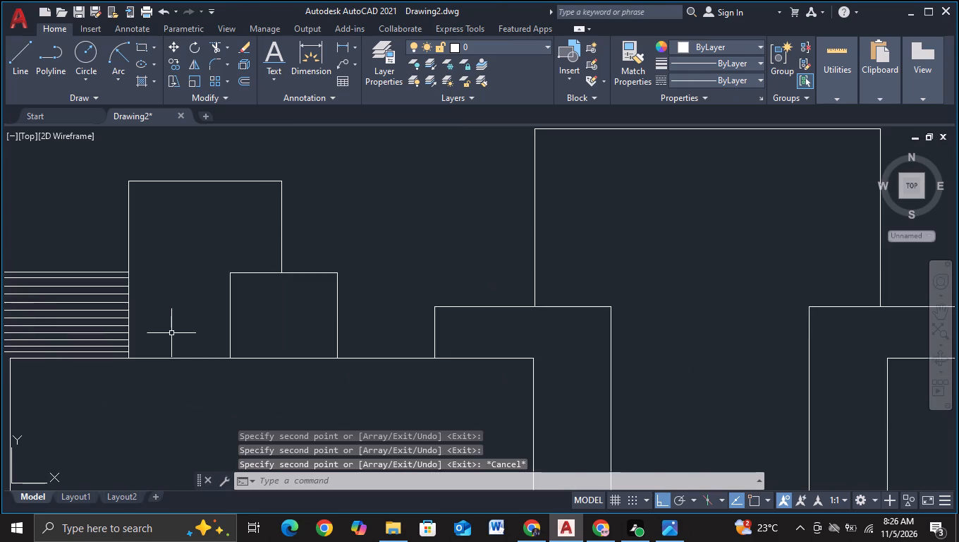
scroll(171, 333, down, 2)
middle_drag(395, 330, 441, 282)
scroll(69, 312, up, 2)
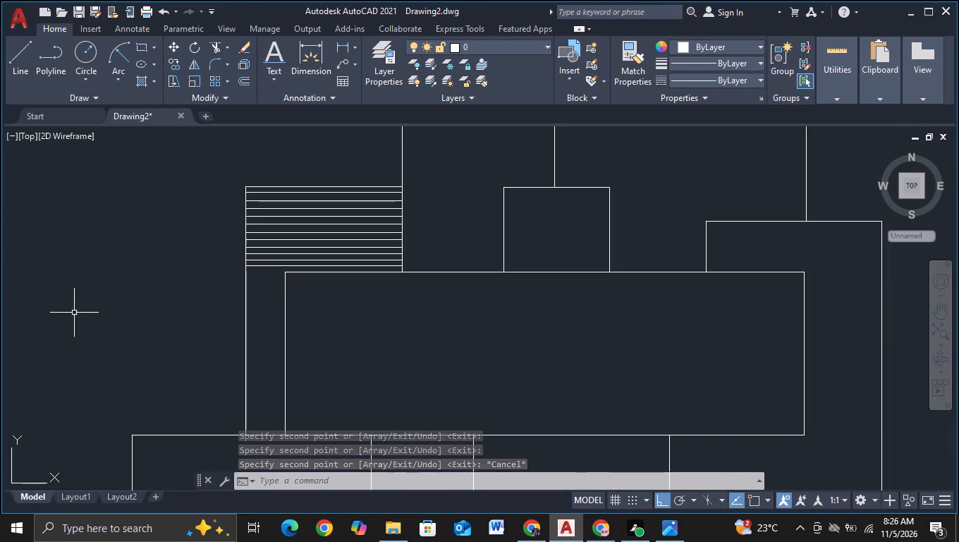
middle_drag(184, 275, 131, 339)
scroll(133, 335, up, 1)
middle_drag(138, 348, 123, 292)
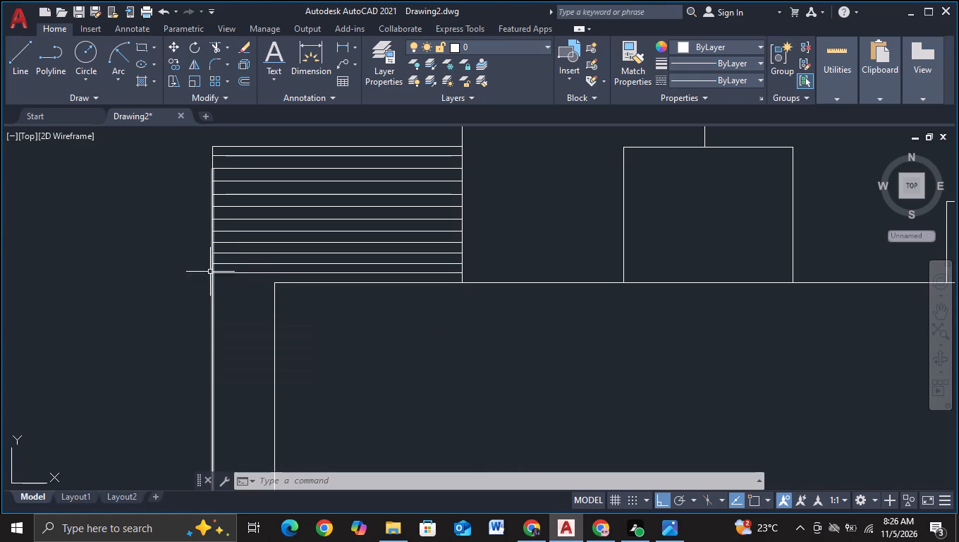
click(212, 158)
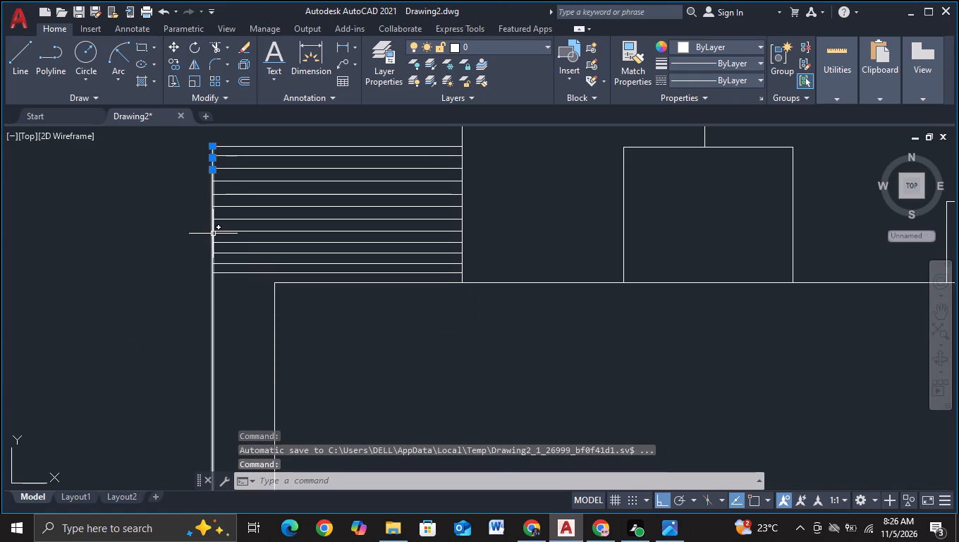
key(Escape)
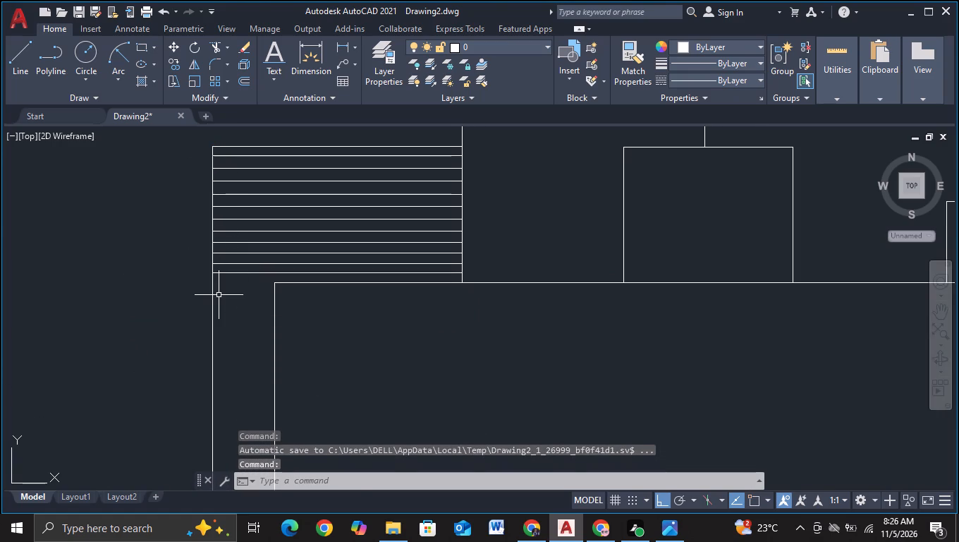
Copy the lowest fill lines of both outer steps straight down nine times, from about 0.73 to 3.31 at close spacing.
scroll(219, 295, down, 2)
scroll(233, 320, up, 1)
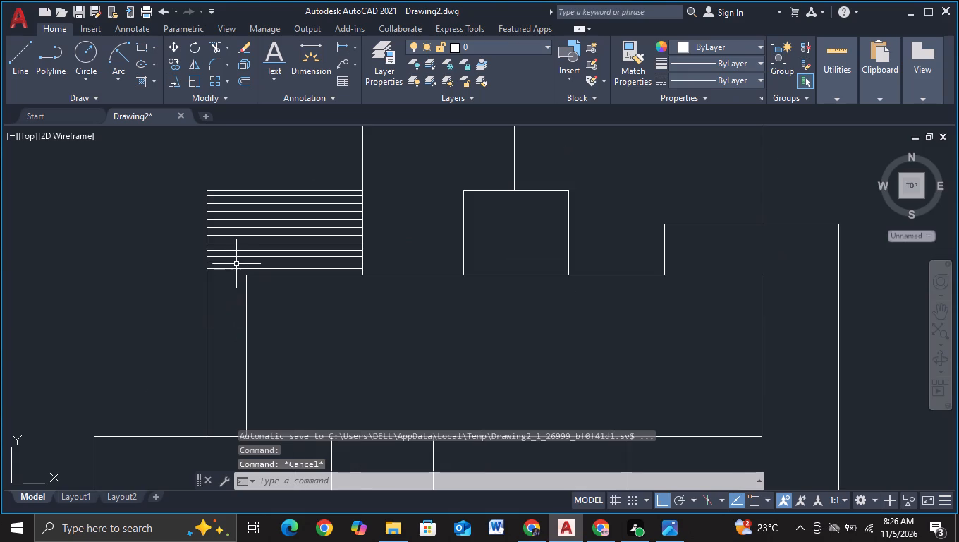
click(234, 269)
scroll(200, 268, up, 2)
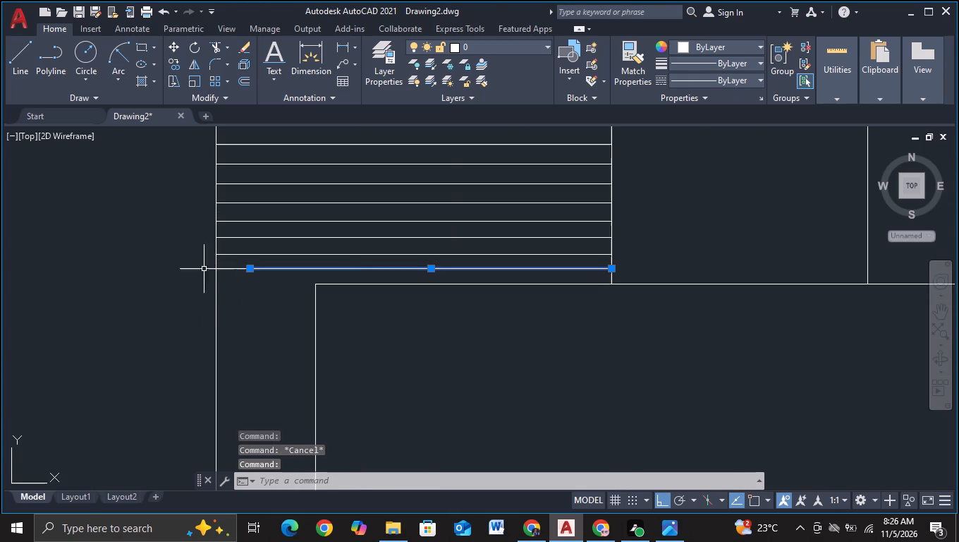
click(231, 270)
scroll(372, 301, down, 3)
middle_drag(540, 342, 281, 353)
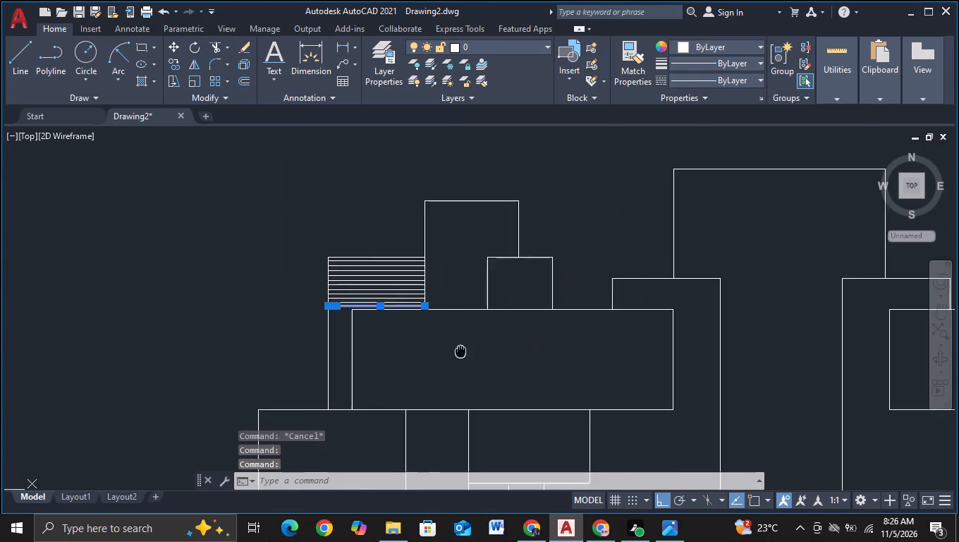
middle_drag(281, 353, 0, 337)
scroll(653, 330, up, 2)
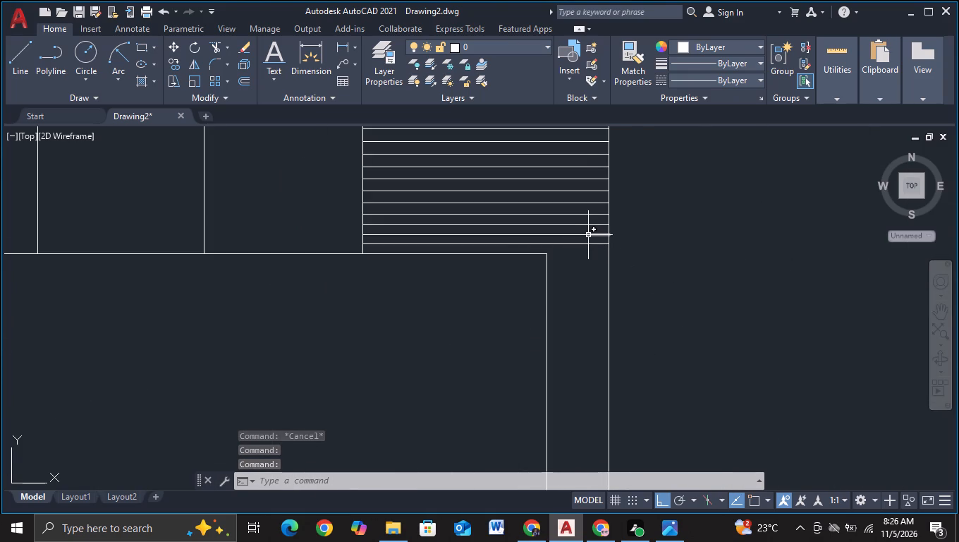
click(590, 240)
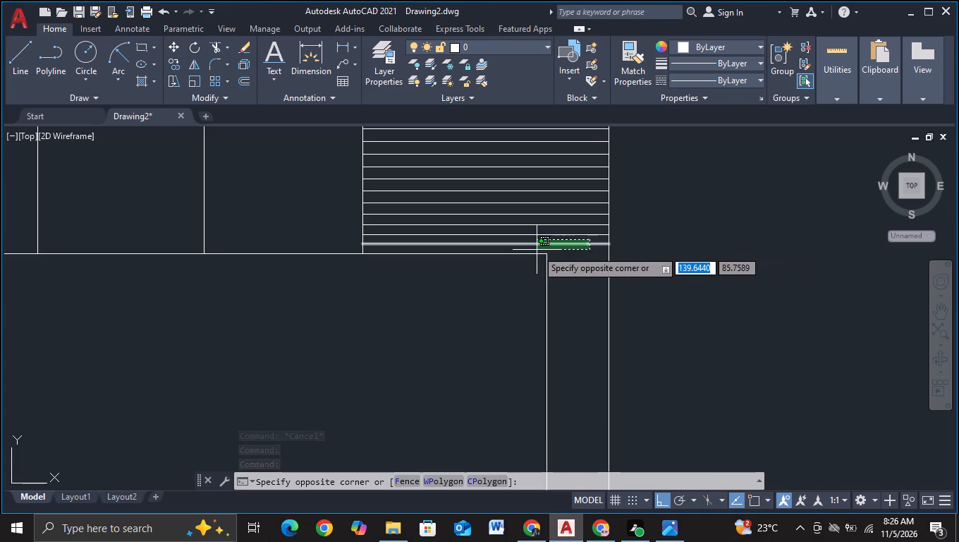
click(537, 250)
scroll(389, 325, down, 2)
middle_drag(353, 353, 755, 339)
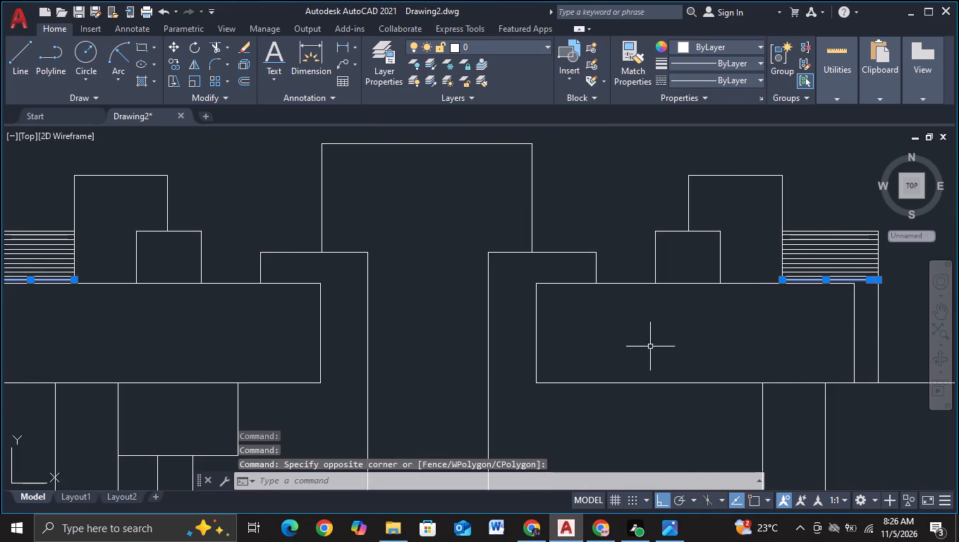
middle_drag(296, 339, 656, 318)
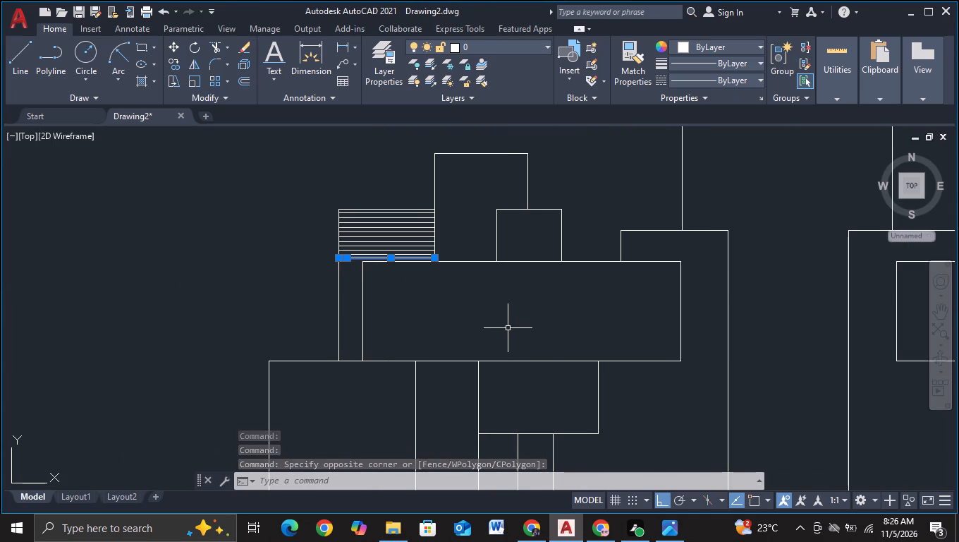
key(c)
click(543, 373)
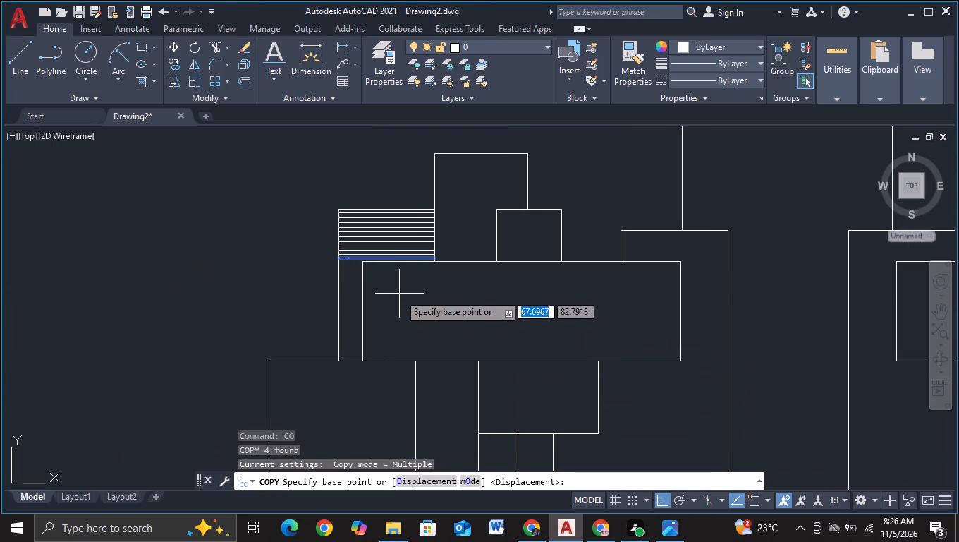
click(395, 284)
scroll(395, 287, up, 3)
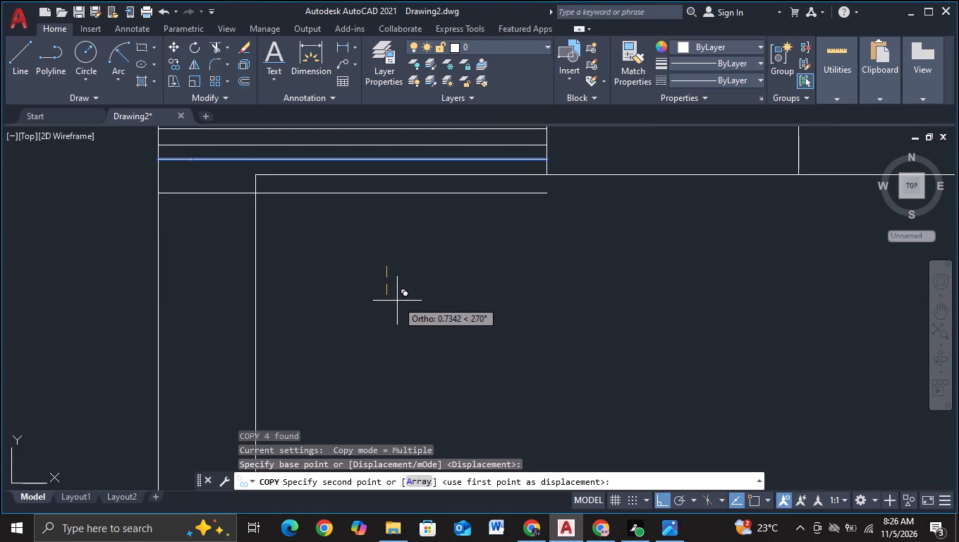
click(397, 301)
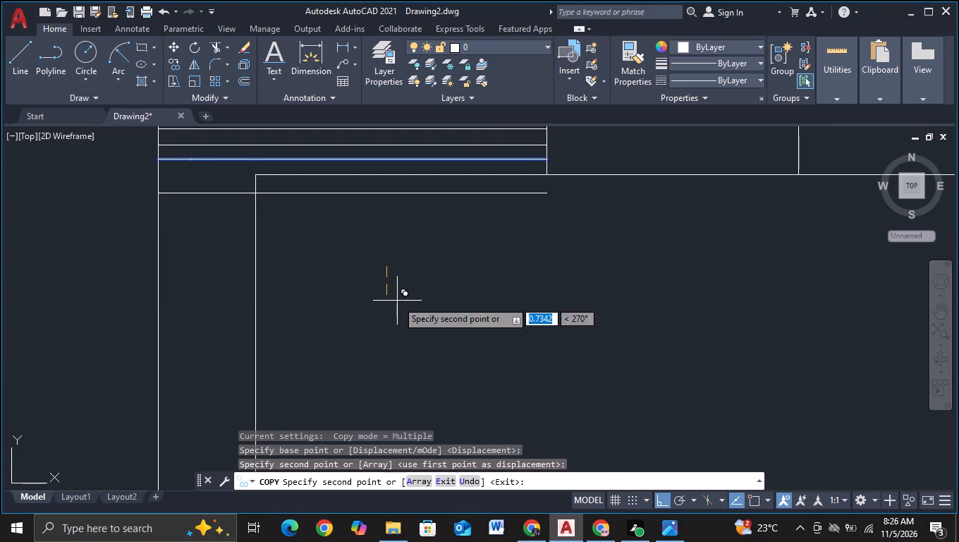
click(396, 315)
click(393, 328)
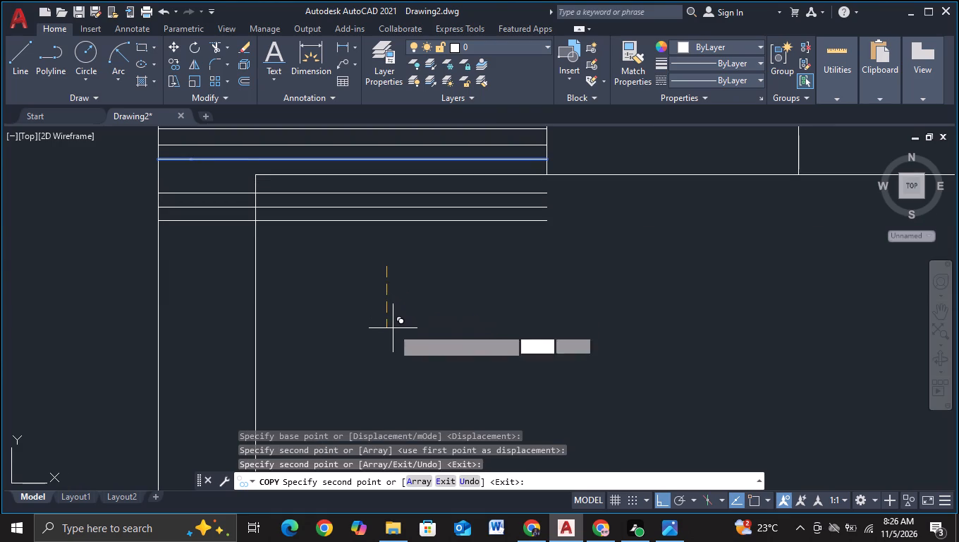
click(389, 343)
click(387, 359)
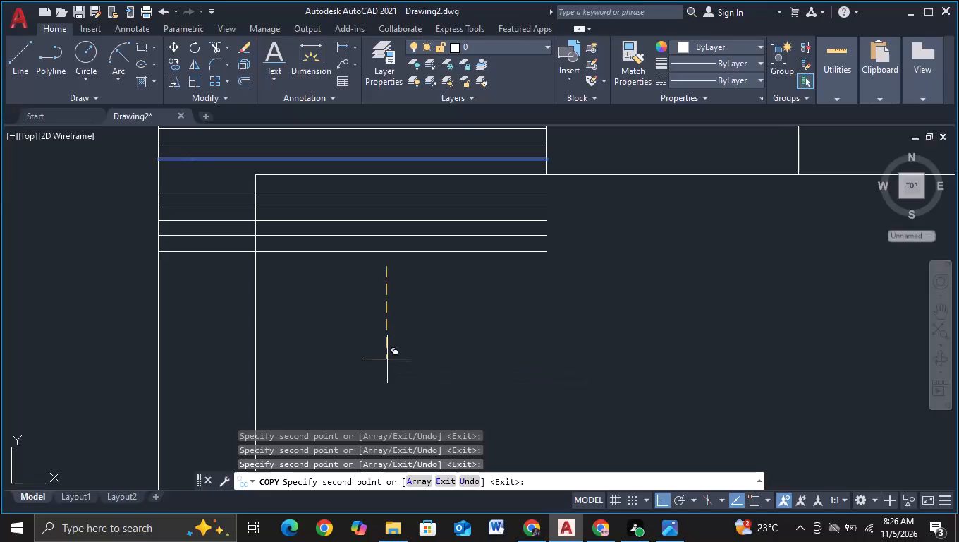
click(385, 376)
click(382, 390)
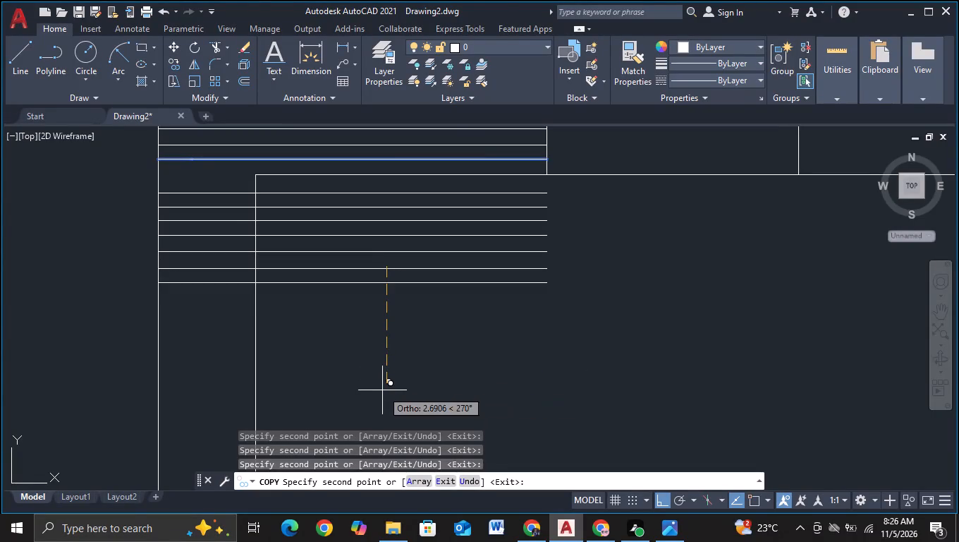
click(380, 404)
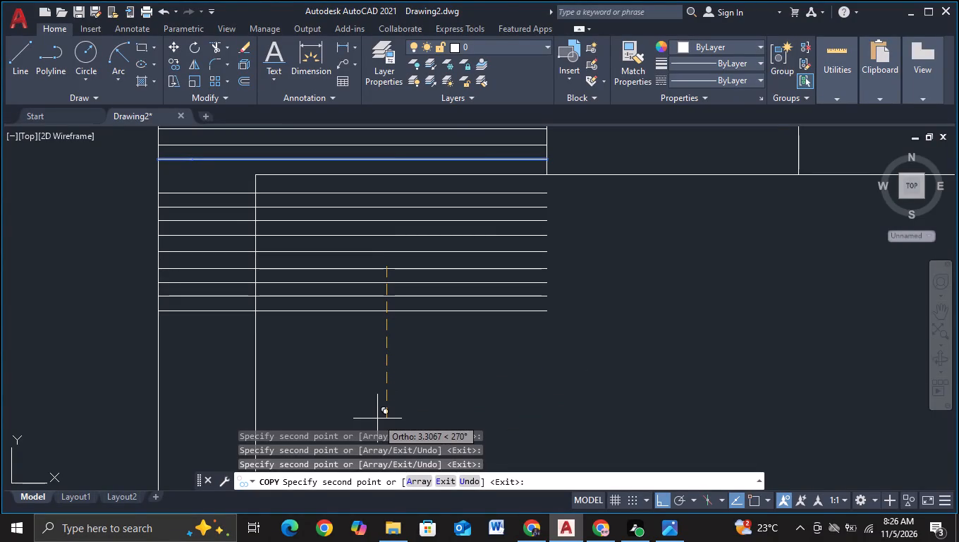
click(377, 418)
Place five more downward copies at close, even spacing, the last about 5.16 below the original lines.
middle_drag(377, 418, 370, 335)
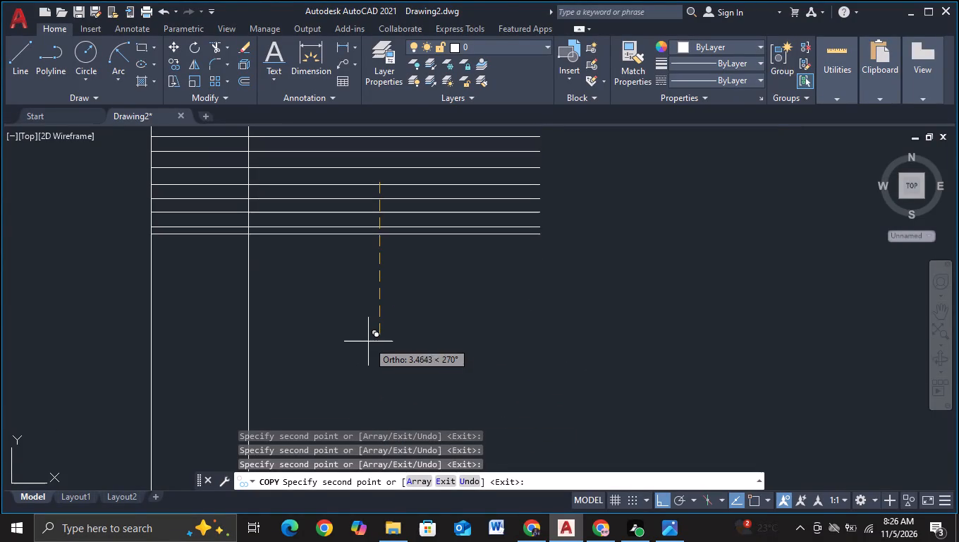
click(365, 354)
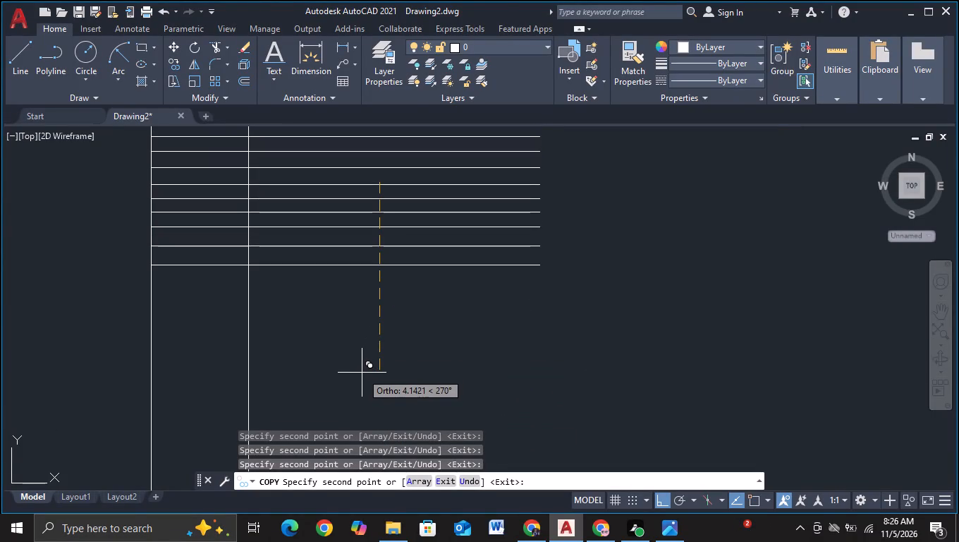
click(362, 369)
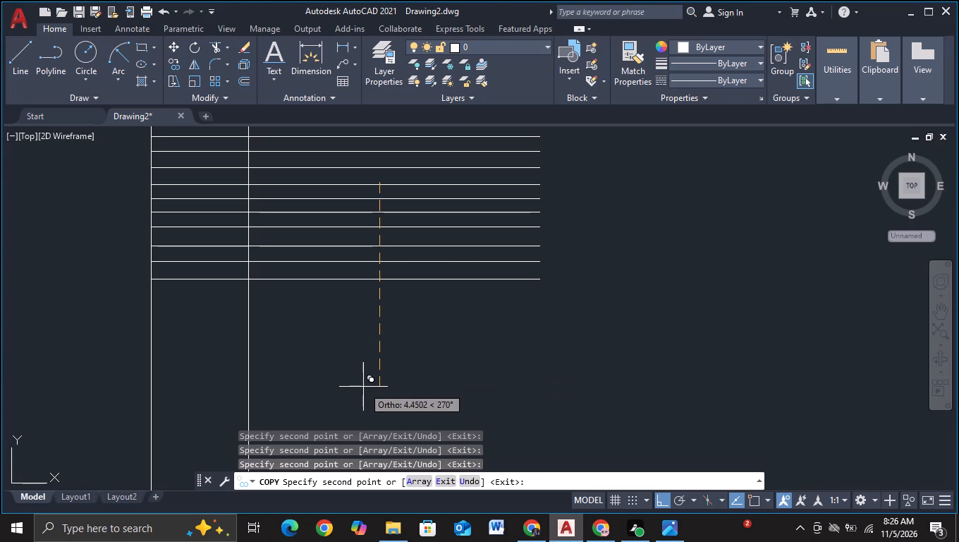
click(363, 387)
click(360, 402)
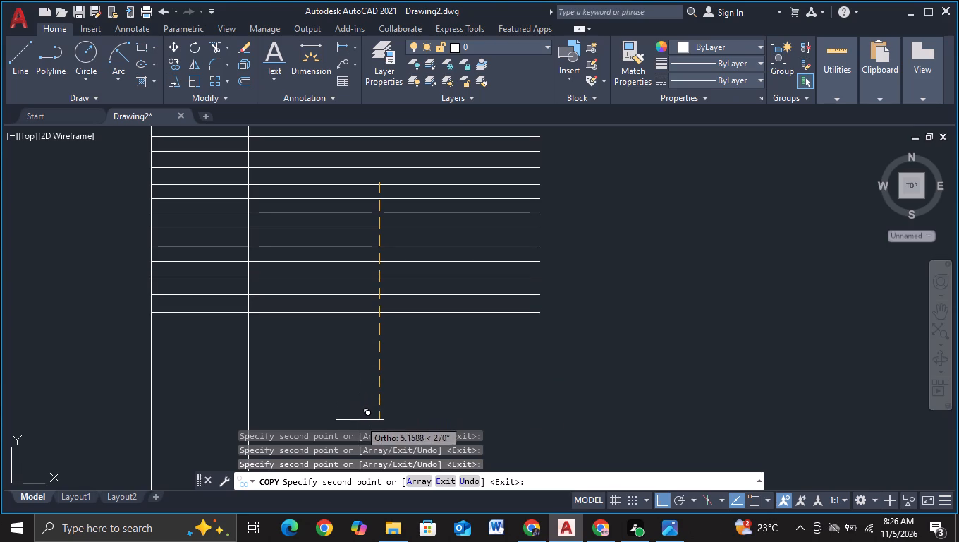
click(360, 420)
Place seven more evenly spaced downward copies, starting about 5.50 below the original lines.
middle_drag(360, 420, 374, 317)
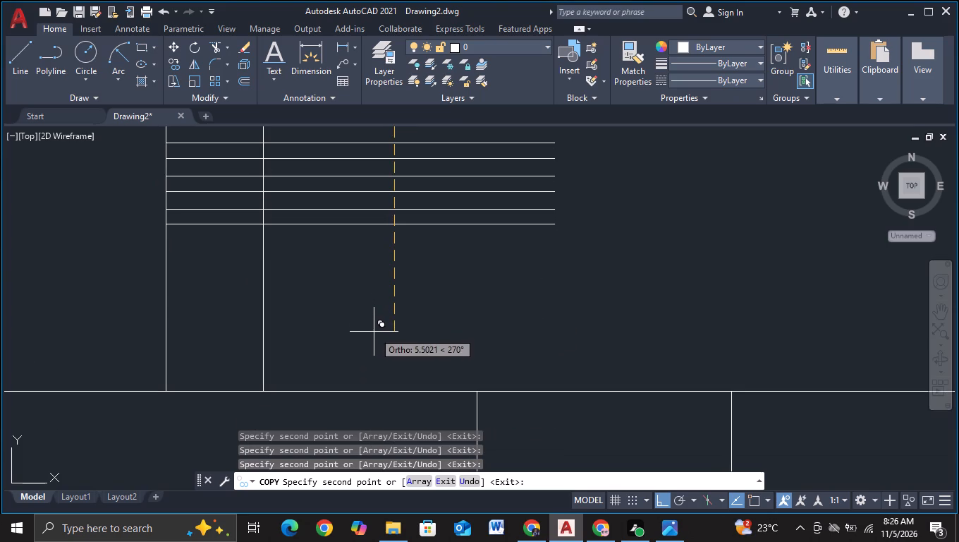
click(374, 332)
click(372, 349)
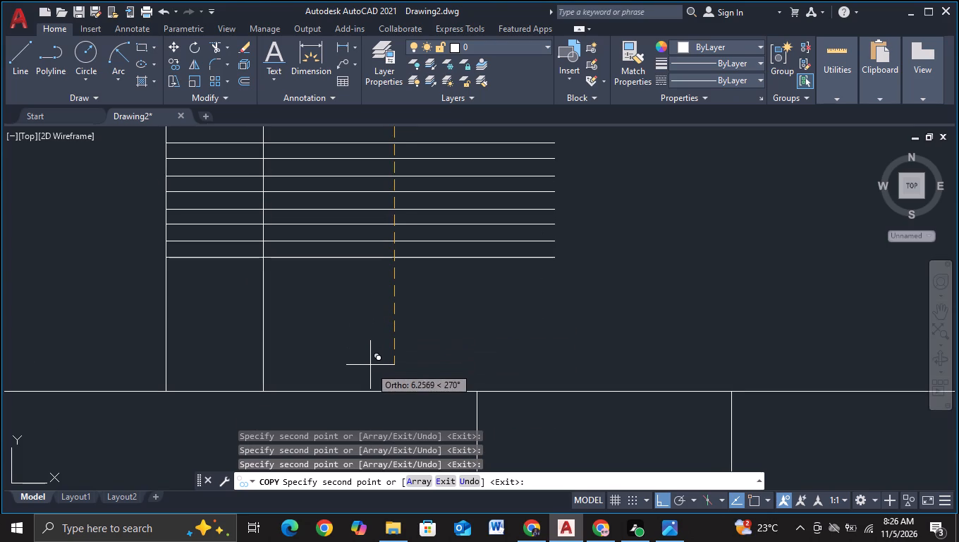
click(372, 366)
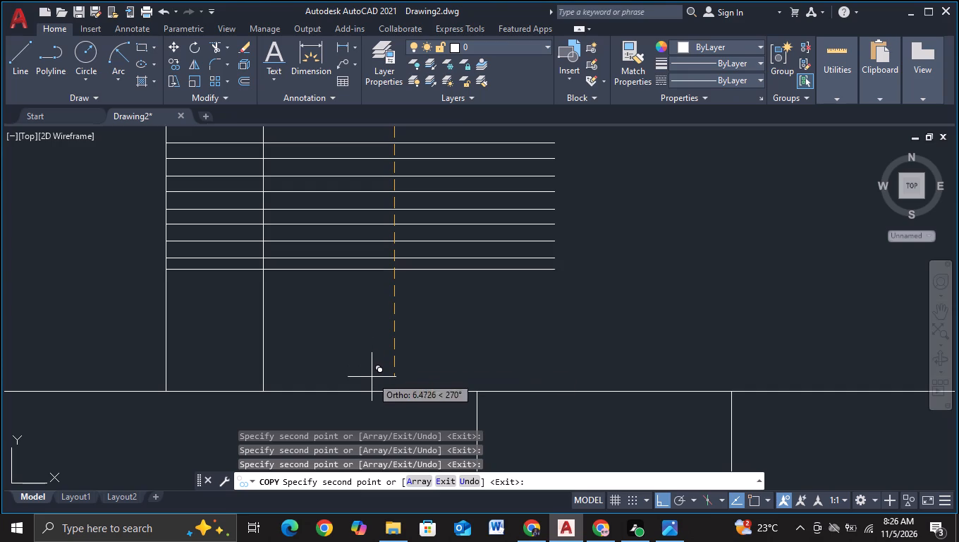
click(373, 381)
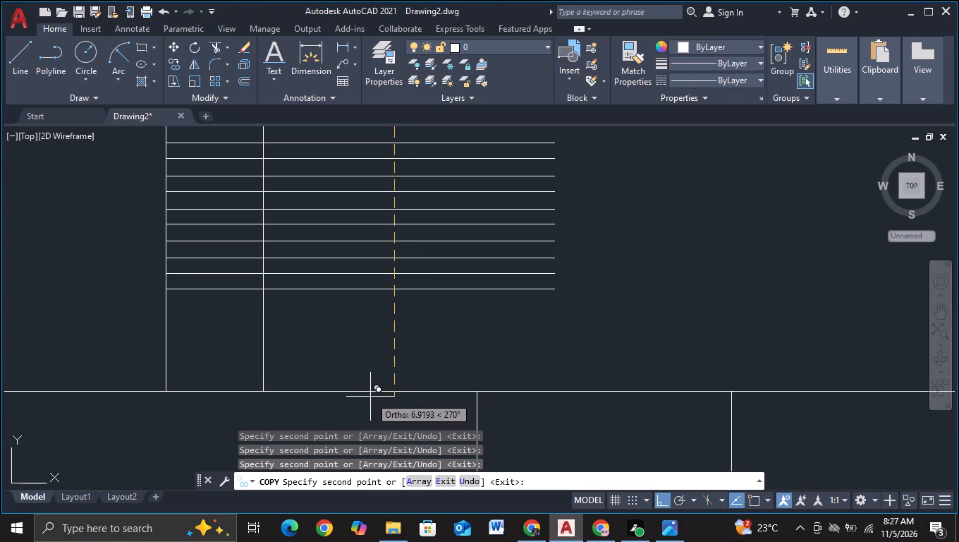
click(370, 397)
click(374, 411)
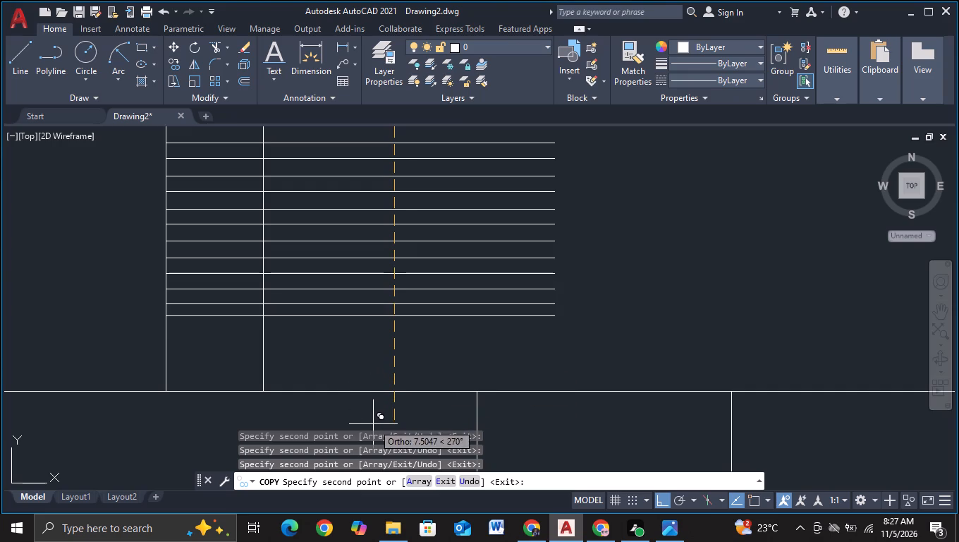
click(373, 428)
Place three last downward copies from about 8.00, ending just above the wide blocks' bottom edge, and finish copying.
middle_drag(379, 404, 374, 371)
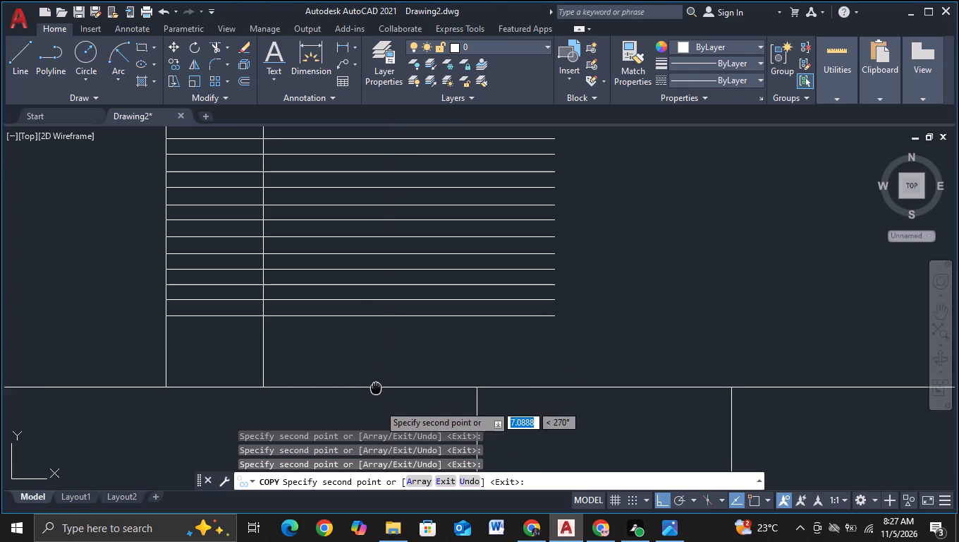
middle_drag(374, 371, 369, 280)
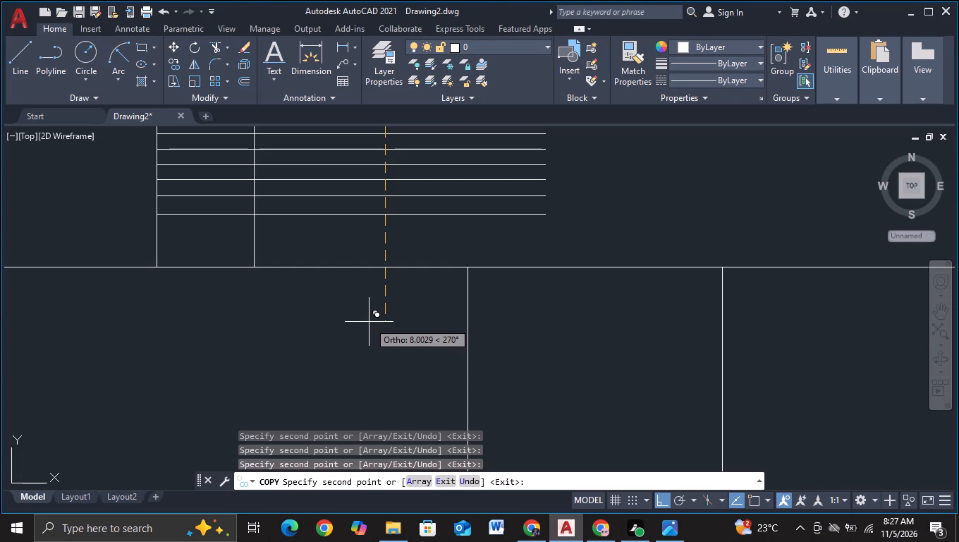
click(369, 322)
click(362, 339)
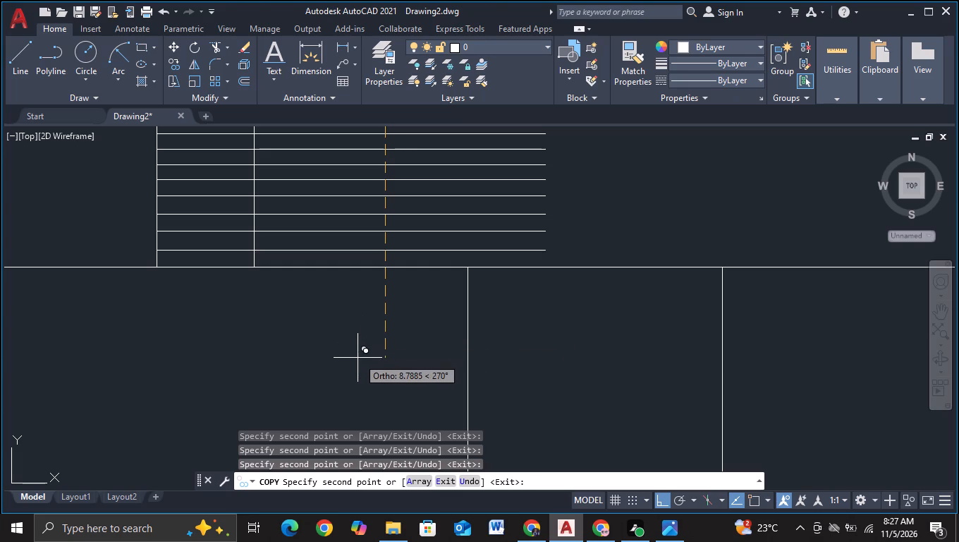
click(358, 356)
key(Escape)
scroll(361, 349, down, 3)
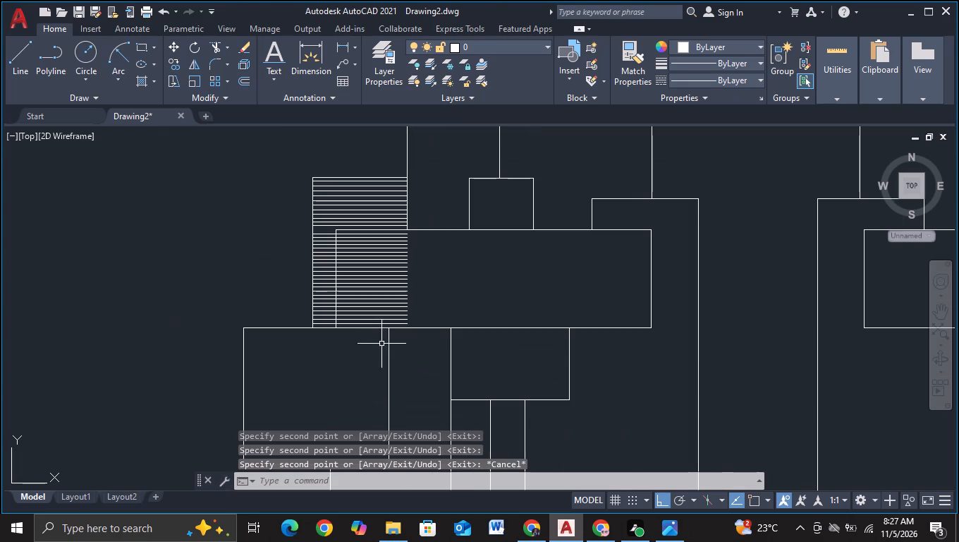
With object snap on, draw a horizontal line from the left wide block's top-left corner outward past the outer step's left edge.
scroll(341, 246, up, 2)
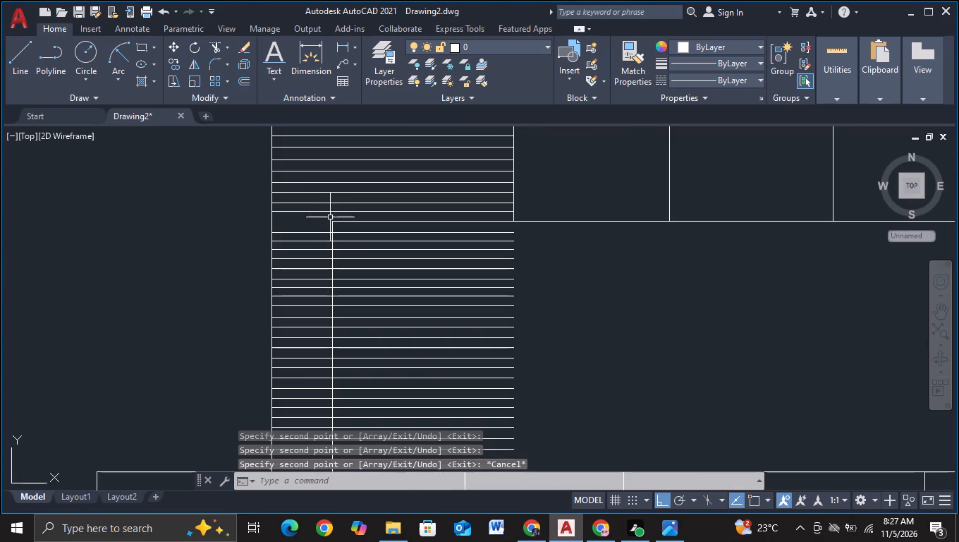
click(26, 59)
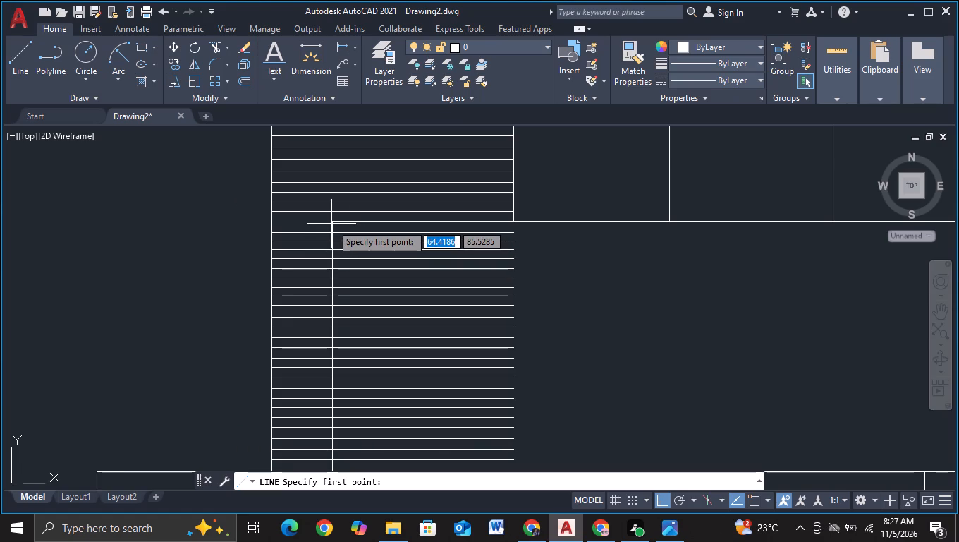
key(F3)
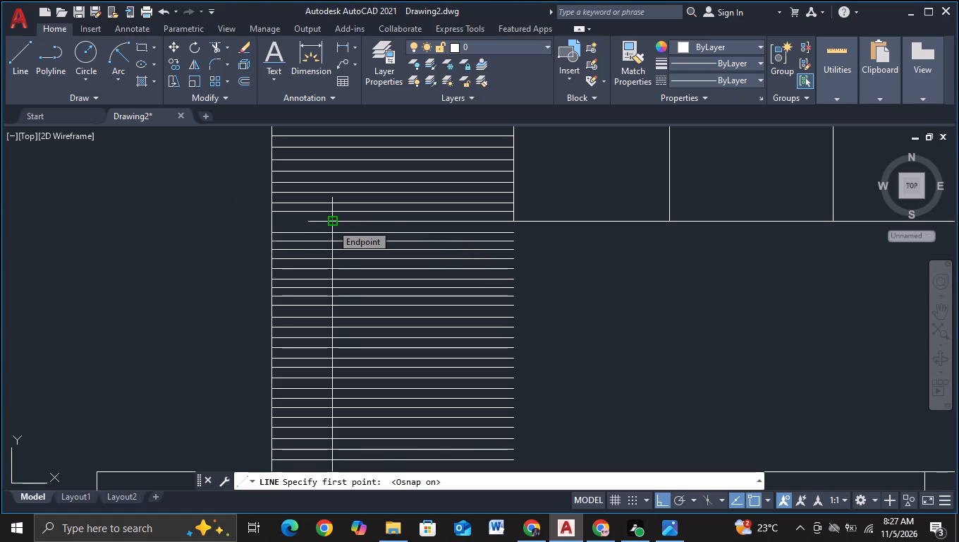
click(331, 224)
click(220, 219)
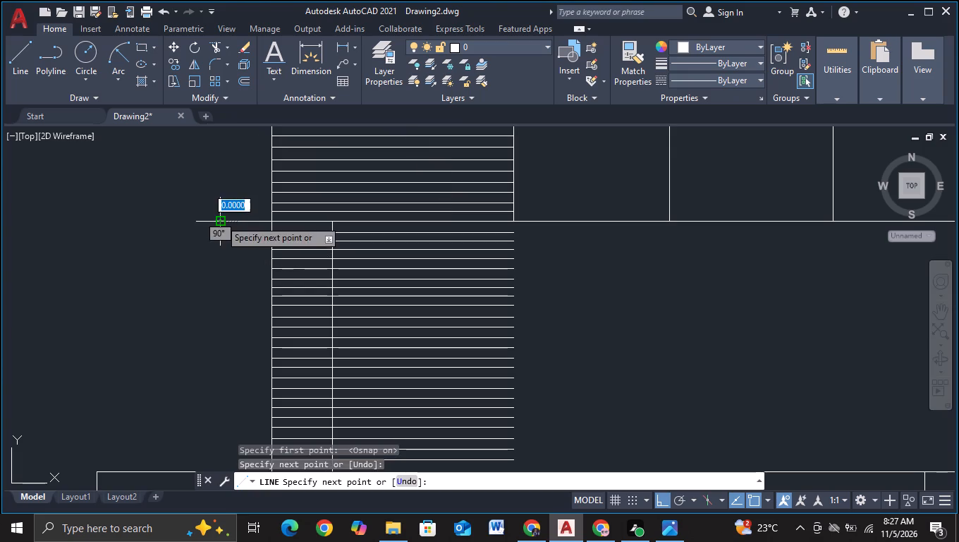
key(Escape)
Trim off the new line's overhang beyond the left outer step's left edge.
click(215, 49)
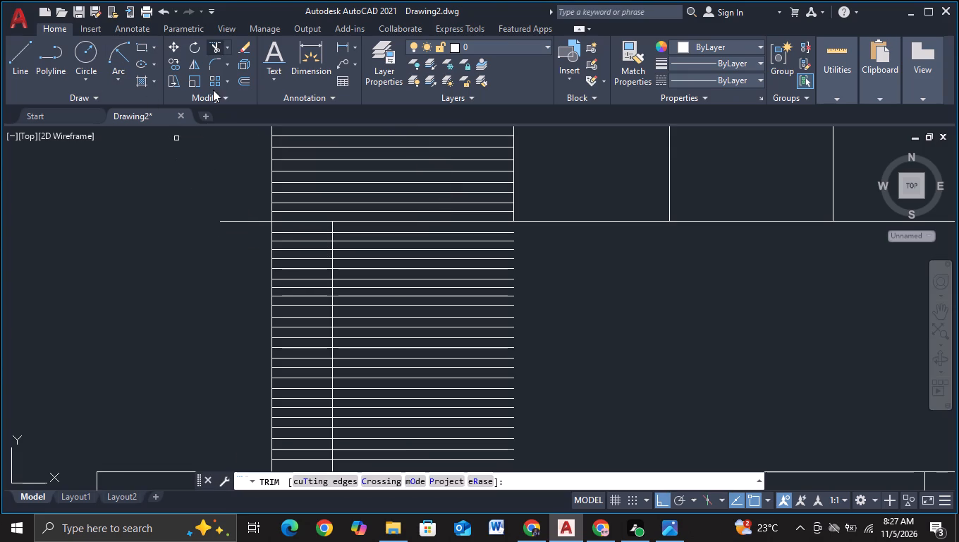
click(221, 197)
click(219, 260)
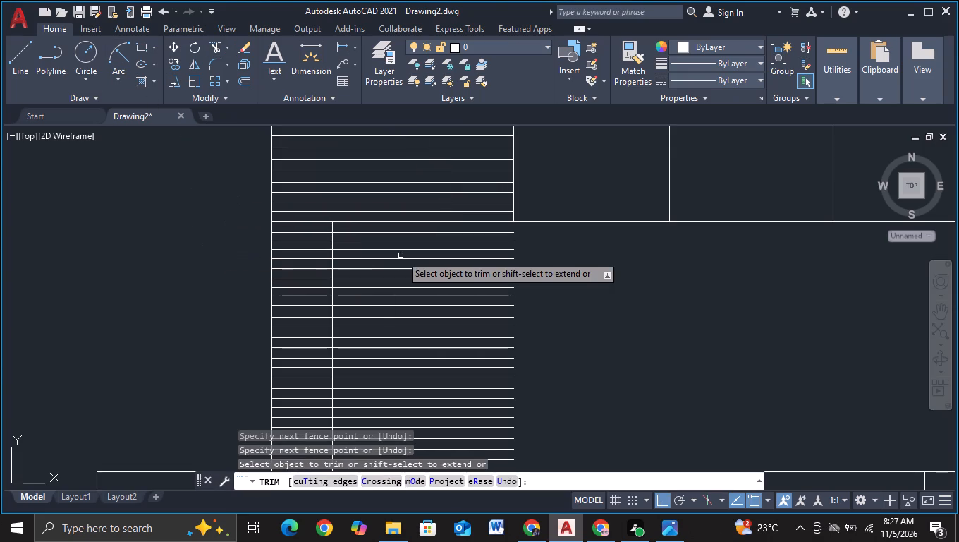
Trim away the parts of the closely spaced horizontal lines that run inside the left wide block.
scroll(401, 246, up, 1)
click(377, 219)
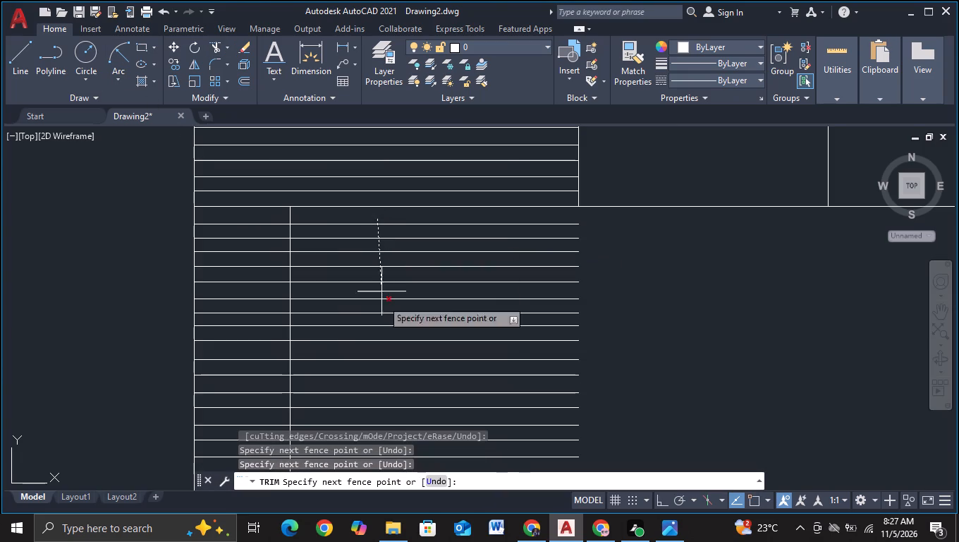
scroll(384, 330, down, 2)
middle_drag(384, 331, 363, 238)
scroll(364, 322, up, 2)
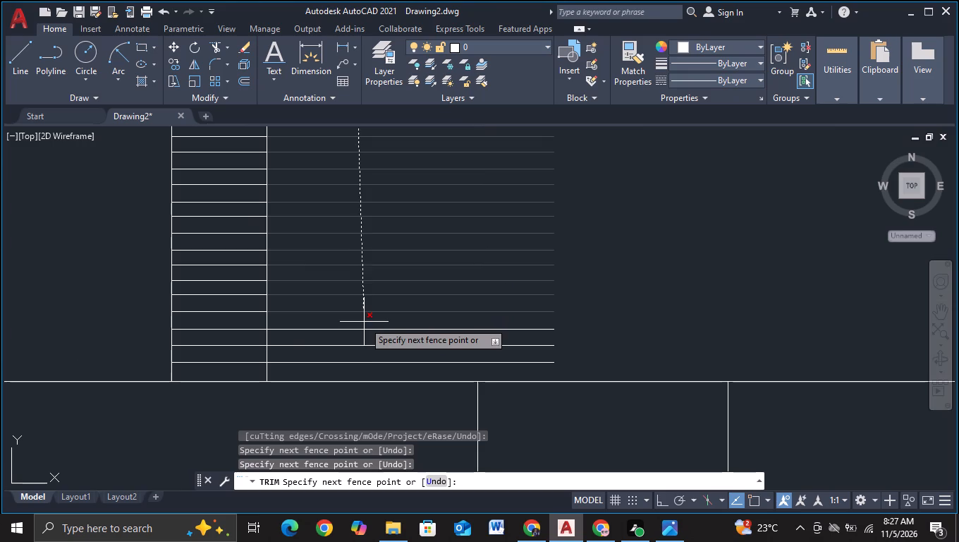
click(350, 371)
Trim away the horizontal line parts inside the right wide block, leaving them only in the narrow outer strip, and finish trimming.
scroll(385, 270, down, 3)
middle_drag(470, 262, 237, 311)
scroll(138, 260, up, 2)
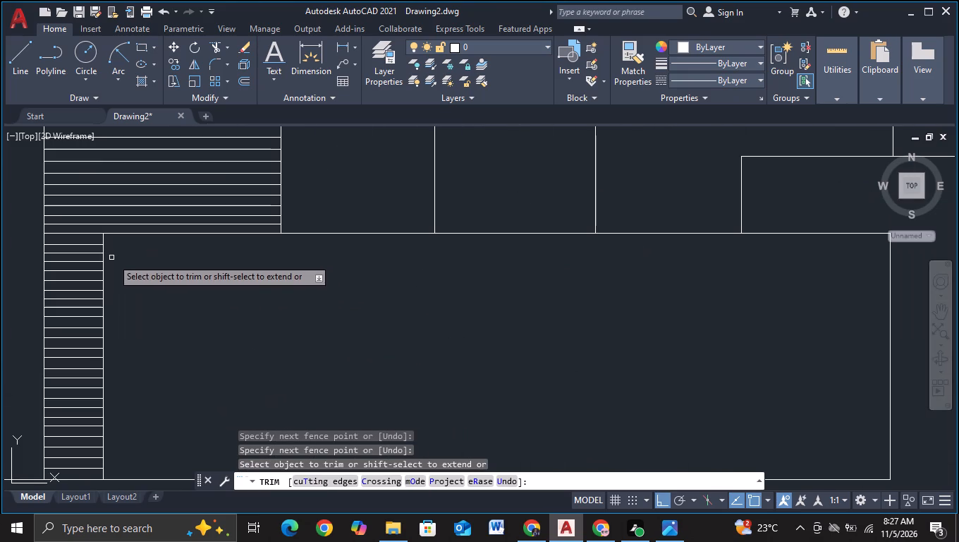
scroll(307, 264, down, 1)
scroll(418, 302, down, 1)
middle_drag(451, 313, 0, 258)
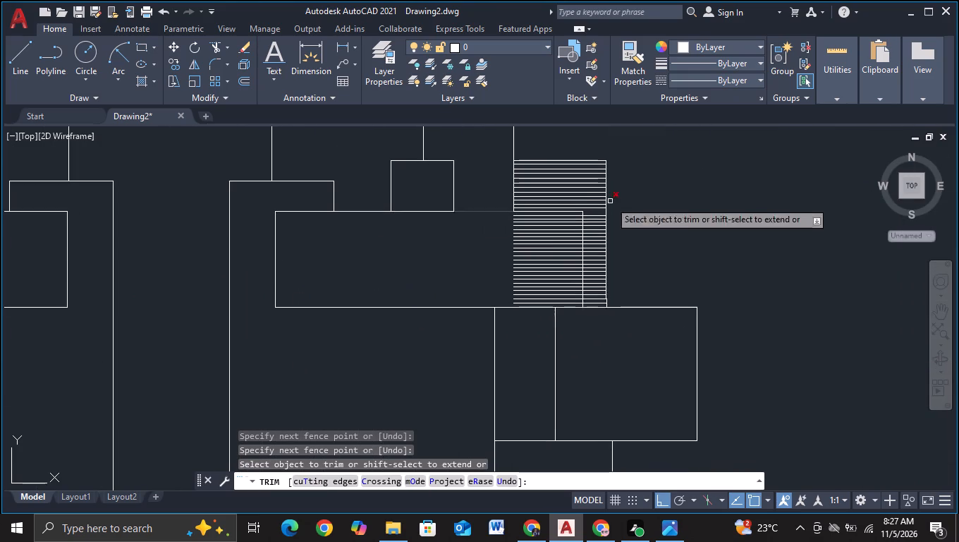
middle_drag(711, 191, 384, 198)
scroll(381, 198, up, 2)
middle_drag(310, 255, 750, 179)
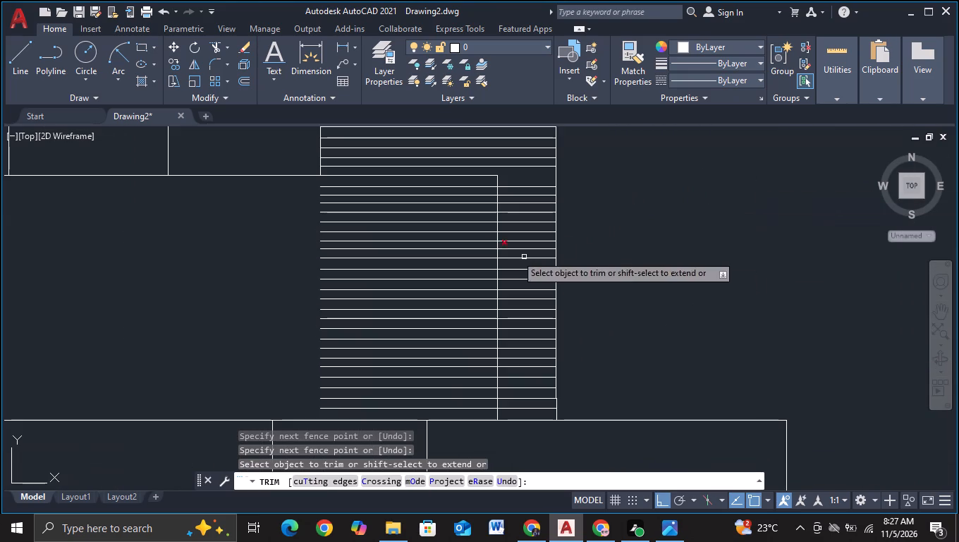
click(461, 181)
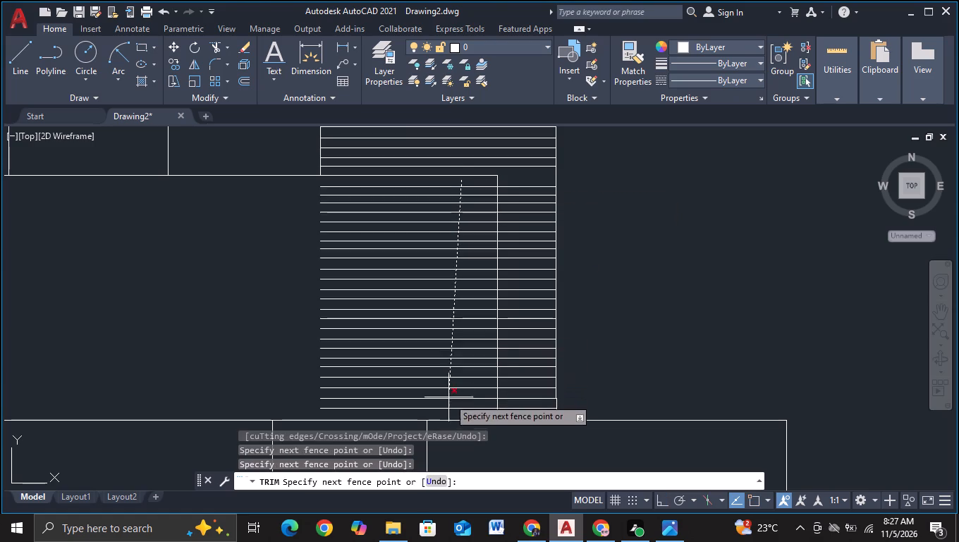
click(444, 415)
key(Escape)
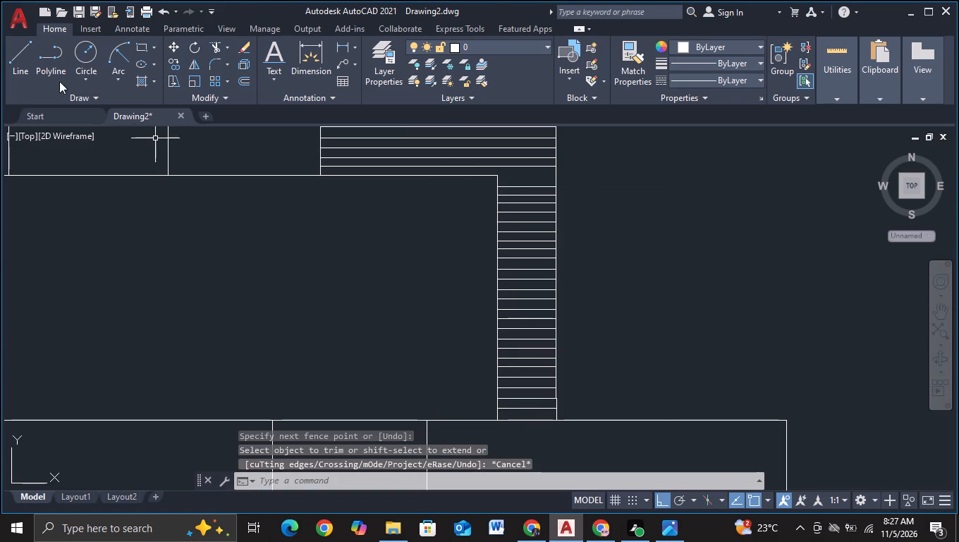
Draw a horizontal line from the right wide block's top-right corner outward past the right outer step's edge.
click(14, 50)
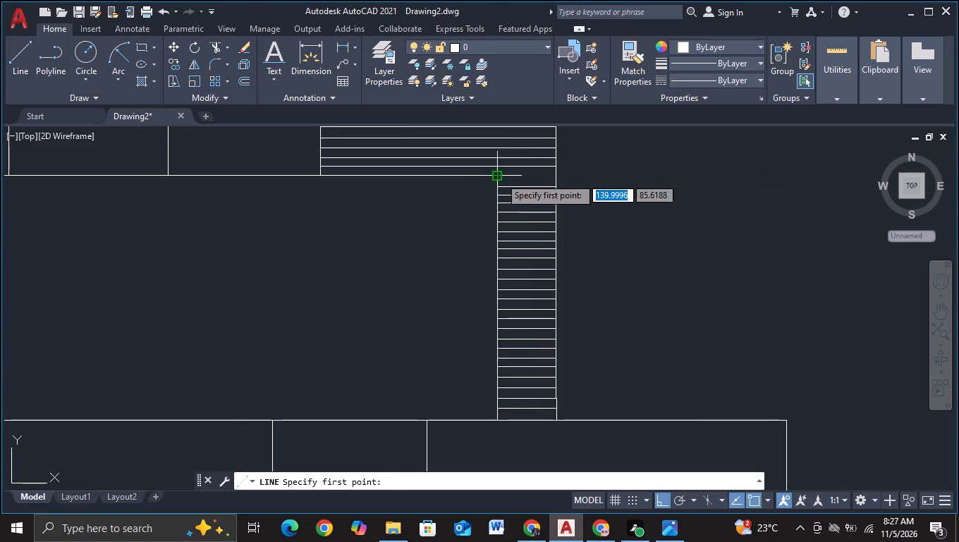
click(500, 177)
click(654, 185)
key(Escape)
Trim off the new line's overhang beyond the right outer step's outer edge and finish trimming.
click(210, 49)
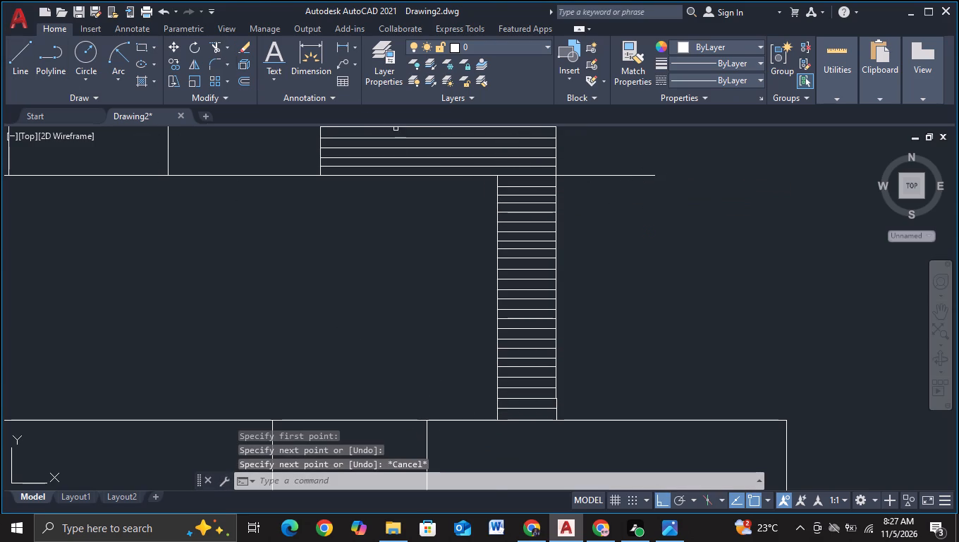
click(613, 155)
click(630, 242)
scroll(630, 242, down, 3)
middle_drag(681, 288, 690, 284)
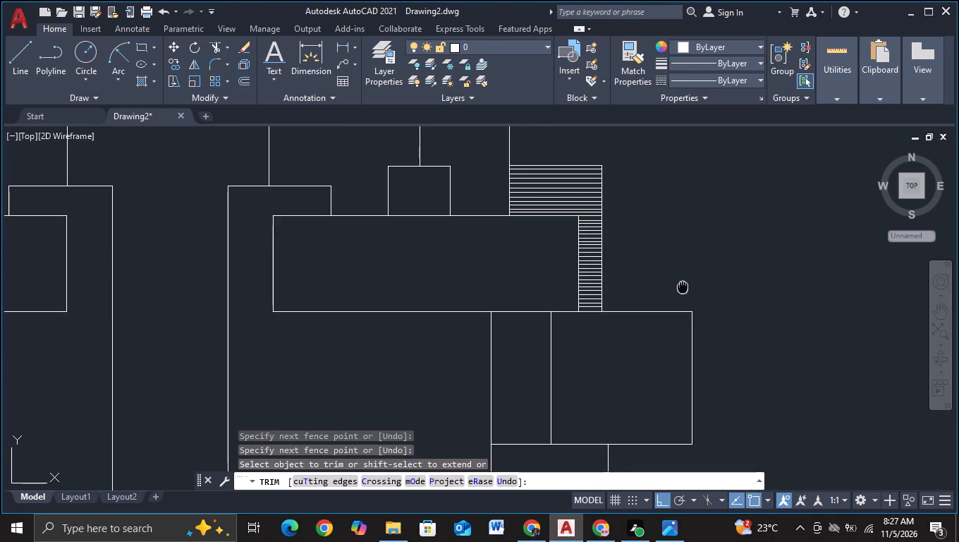
middle_drag(690, 284, 846, 266)
scroll(341, 241, down, 1)
middle_drag(341, 241, 389, 255)
middle_click(389, 255)
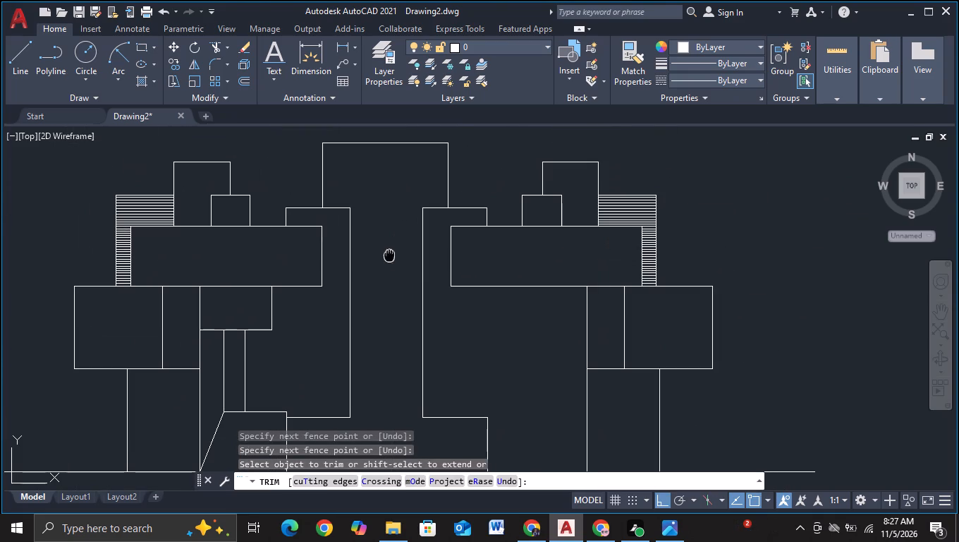
key(Escape)
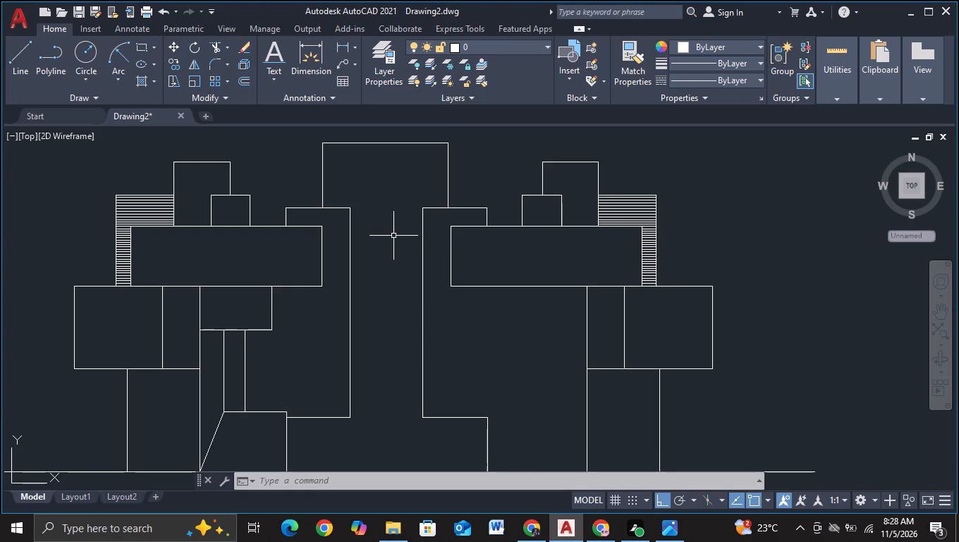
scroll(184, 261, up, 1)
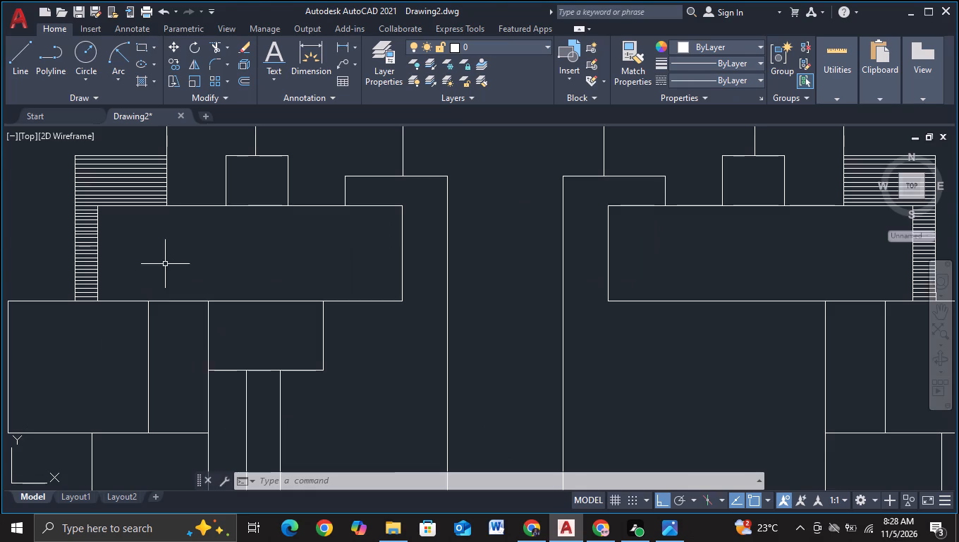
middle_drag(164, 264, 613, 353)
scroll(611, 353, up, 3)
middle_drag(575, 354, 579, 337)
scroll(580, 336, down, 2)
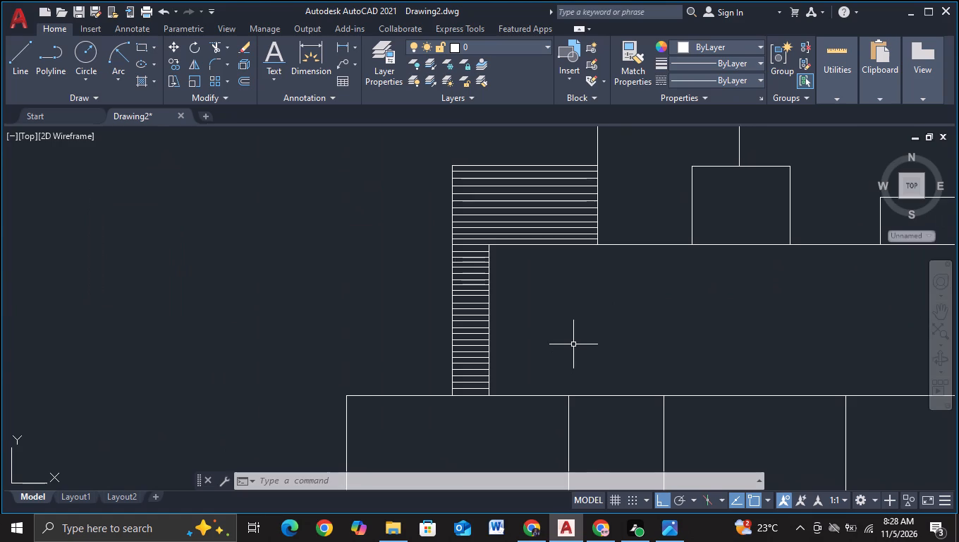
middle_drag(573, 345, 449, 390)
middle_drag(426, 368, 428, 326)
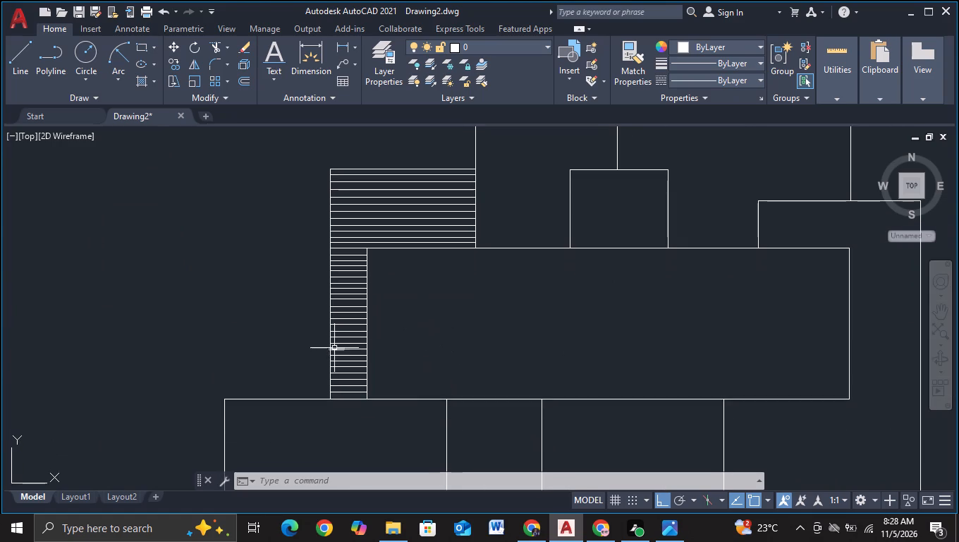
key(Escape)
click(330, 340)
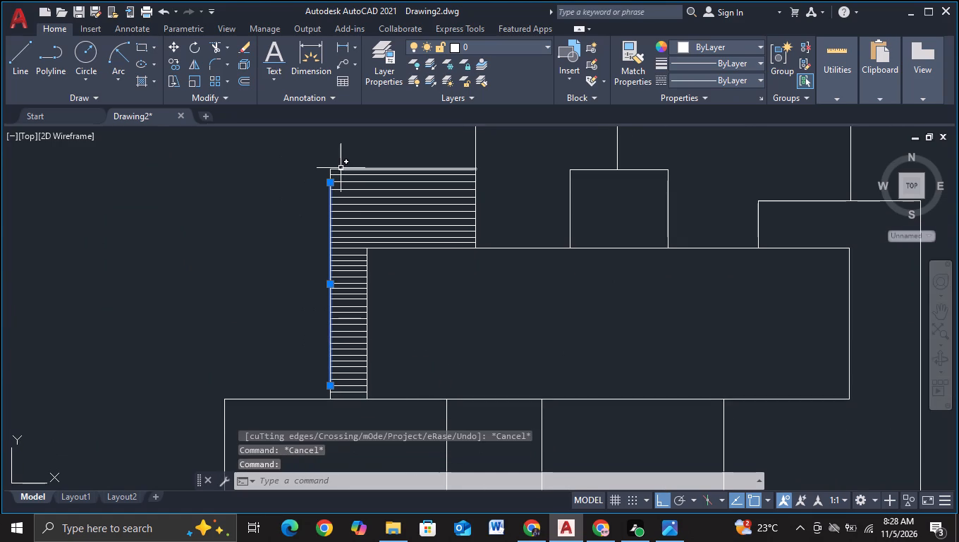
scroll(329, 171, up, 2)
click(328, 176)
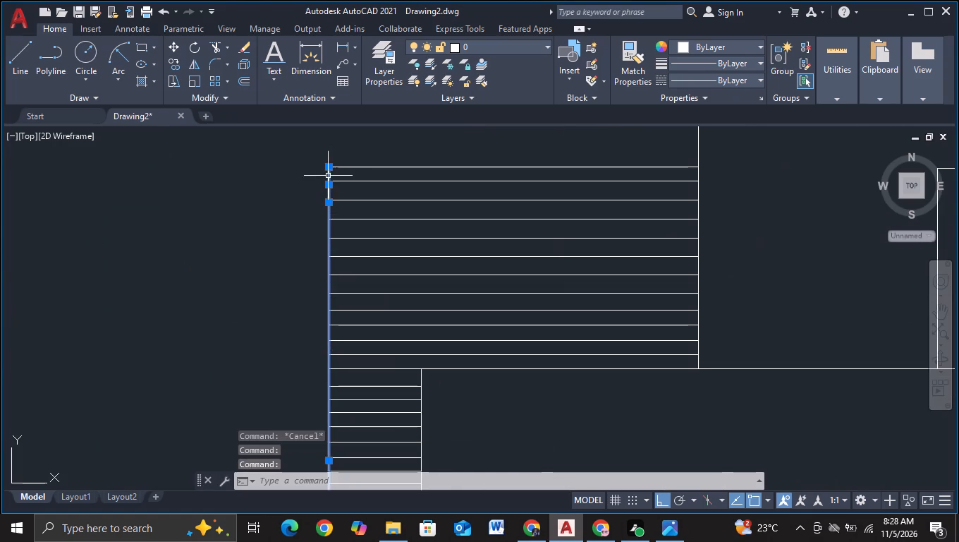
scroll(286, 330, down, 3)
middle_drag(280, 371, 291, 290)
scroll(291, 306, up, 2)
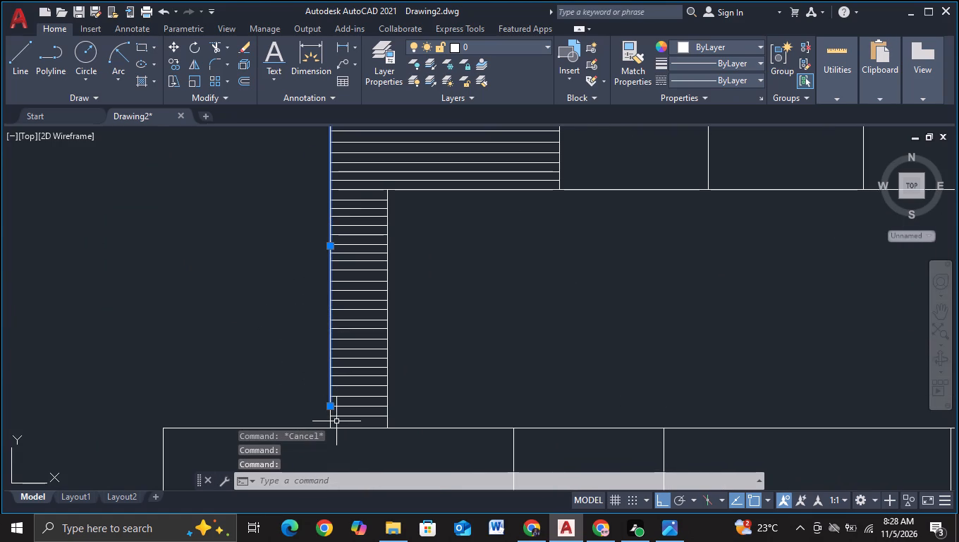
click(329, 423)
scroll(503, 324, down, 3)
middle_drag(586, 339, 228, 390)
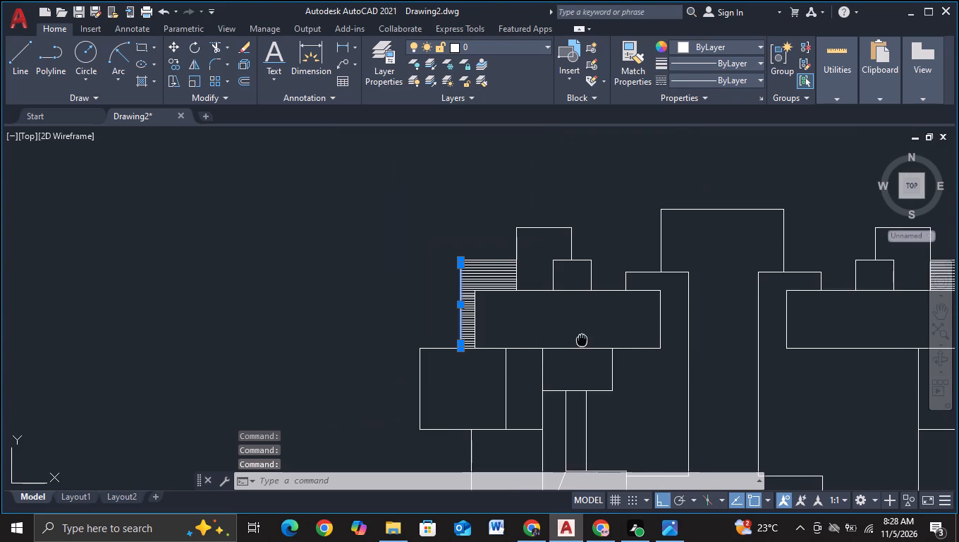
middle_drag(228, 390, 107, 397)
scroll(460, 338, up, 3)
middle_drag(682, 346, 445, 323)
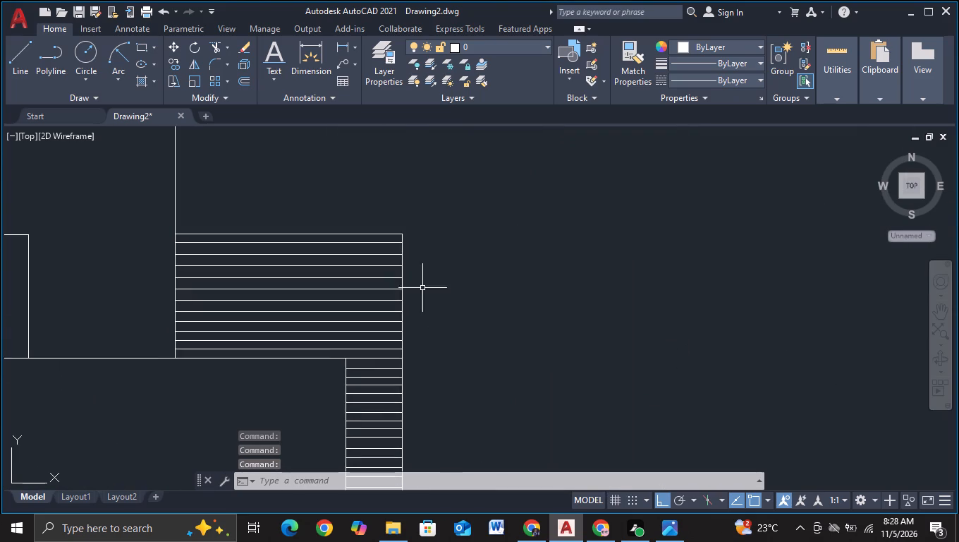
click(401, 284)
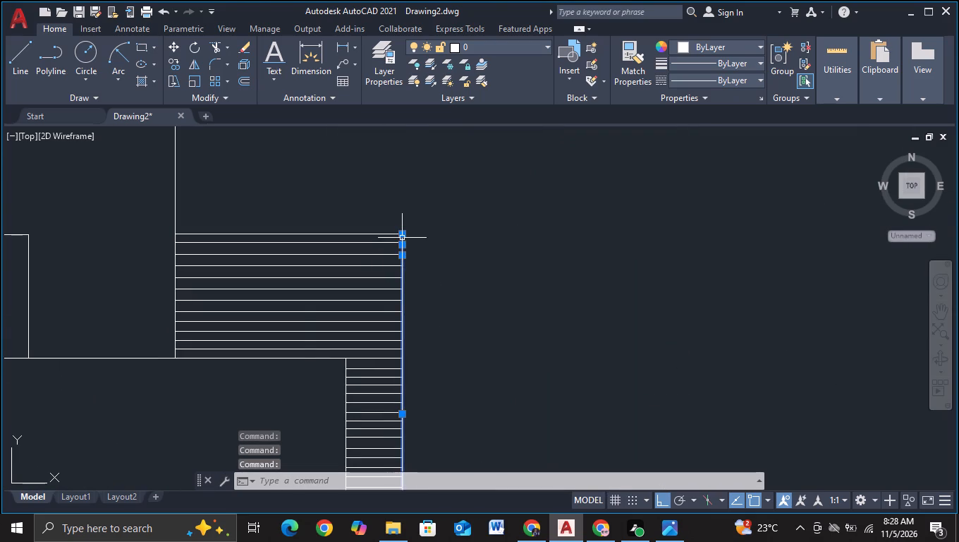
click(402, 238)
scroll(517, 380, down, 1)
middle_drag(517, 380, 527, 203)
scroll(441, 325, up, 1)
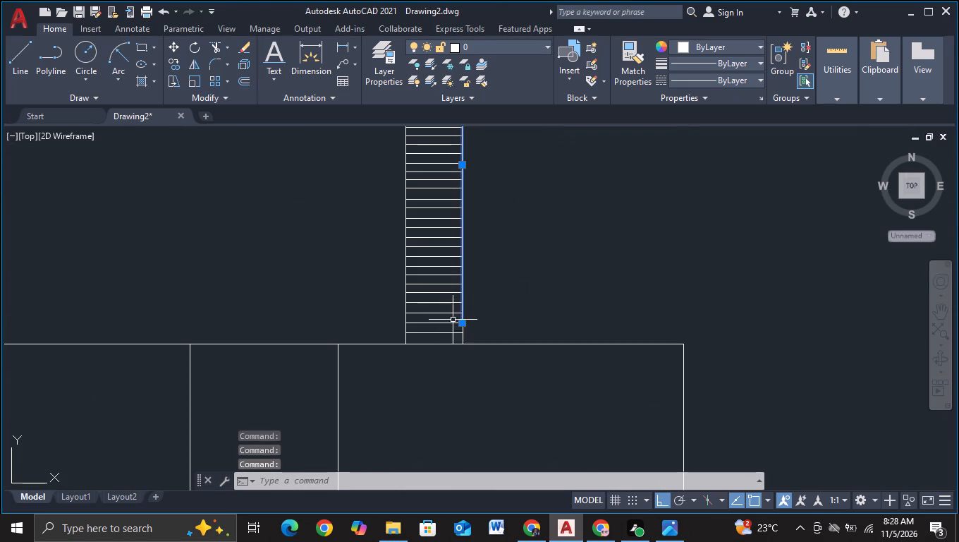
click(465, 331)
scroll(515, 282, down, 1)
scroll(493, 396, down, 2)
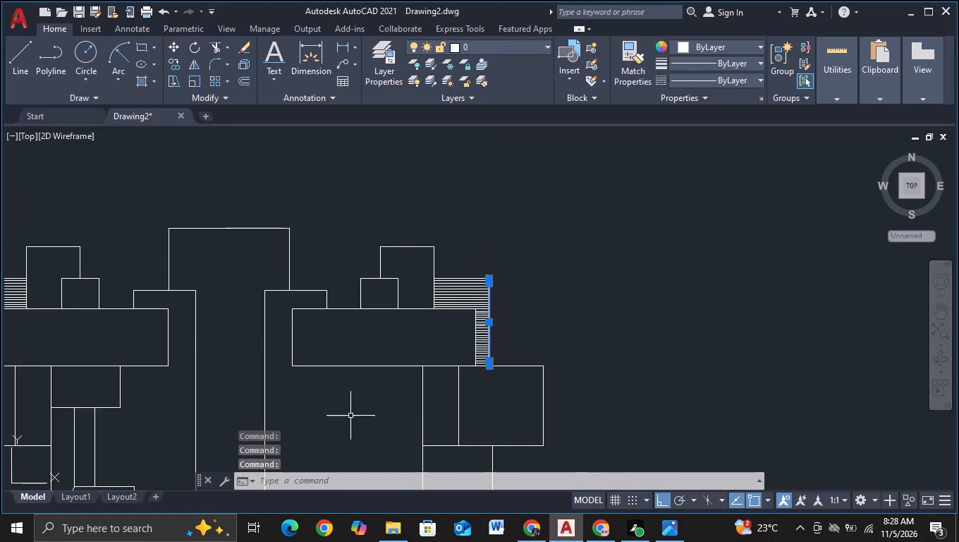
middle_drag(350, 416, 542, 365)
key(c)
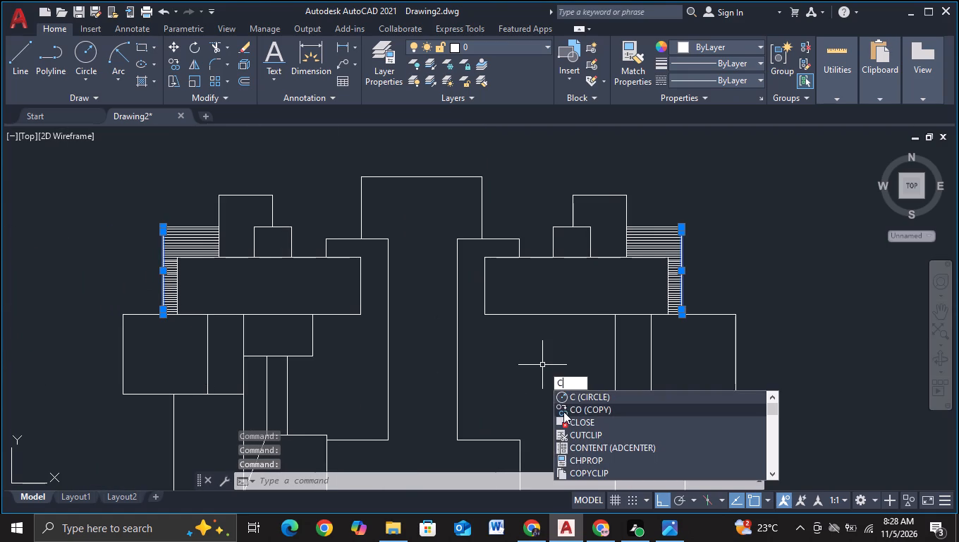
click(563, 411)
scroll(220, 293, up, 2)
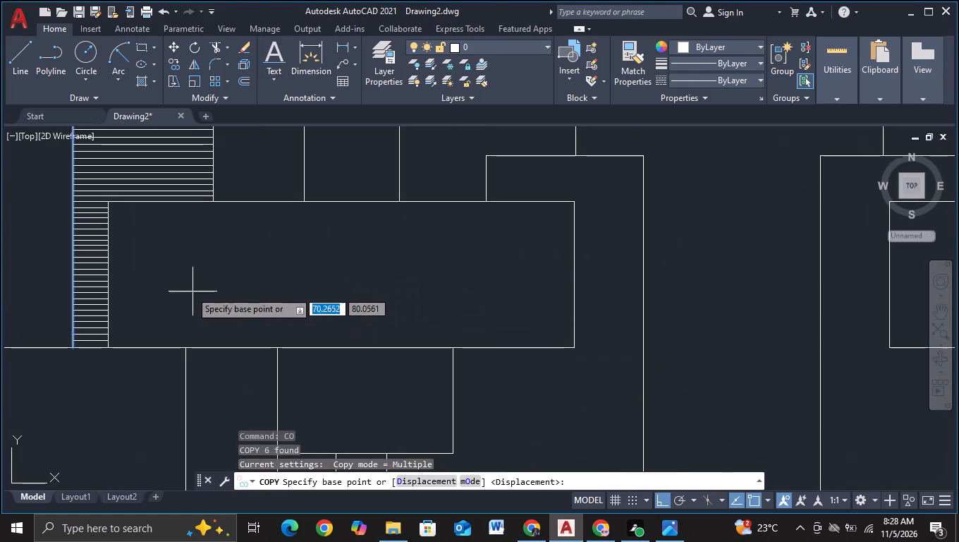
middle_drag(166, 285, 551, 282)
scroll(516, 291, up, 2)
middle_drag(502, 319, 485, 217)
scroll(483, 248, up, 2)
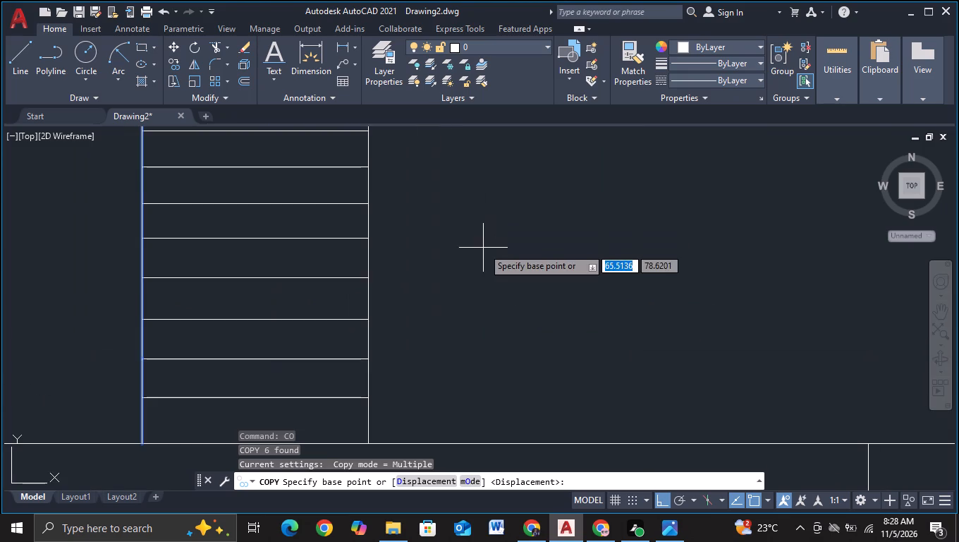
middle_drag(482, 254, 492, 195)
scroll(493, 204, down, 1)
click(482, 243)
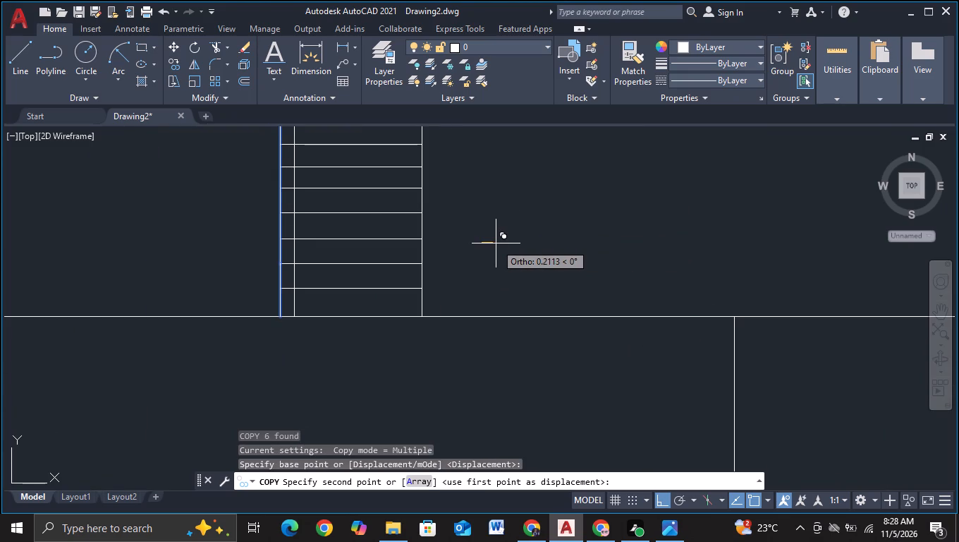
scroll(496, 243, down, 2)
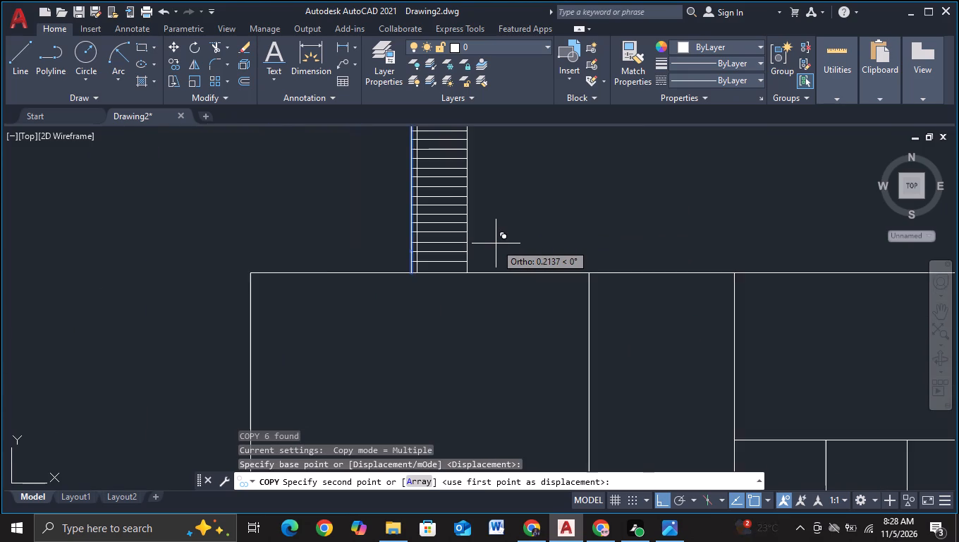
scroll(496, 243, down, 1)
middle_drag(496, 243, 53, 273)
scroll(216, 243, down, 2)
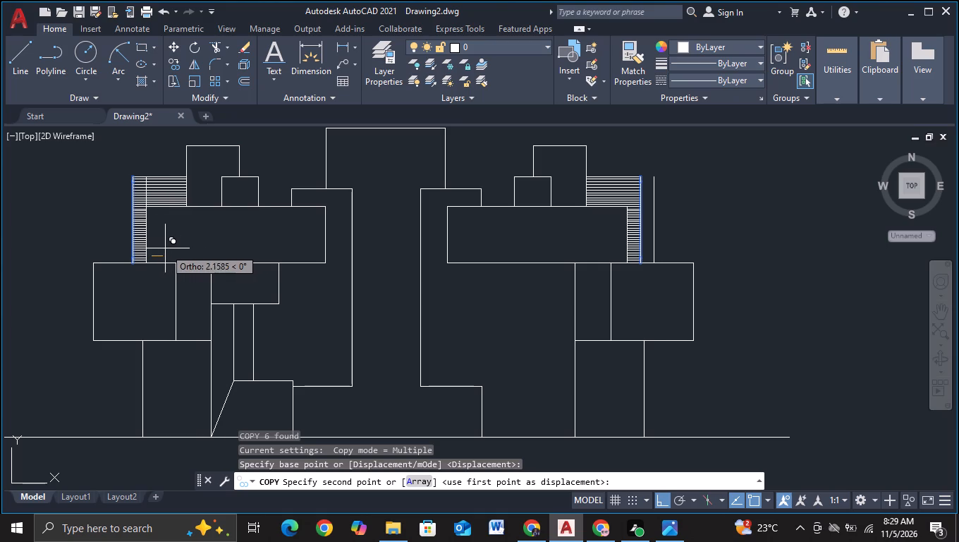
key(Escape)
Copy the left outer step's outer vertical edge inward seven times, about 0.27 units apart, to fill the narrow strip beside the wide block.
scroll(126, 250, up, 2)
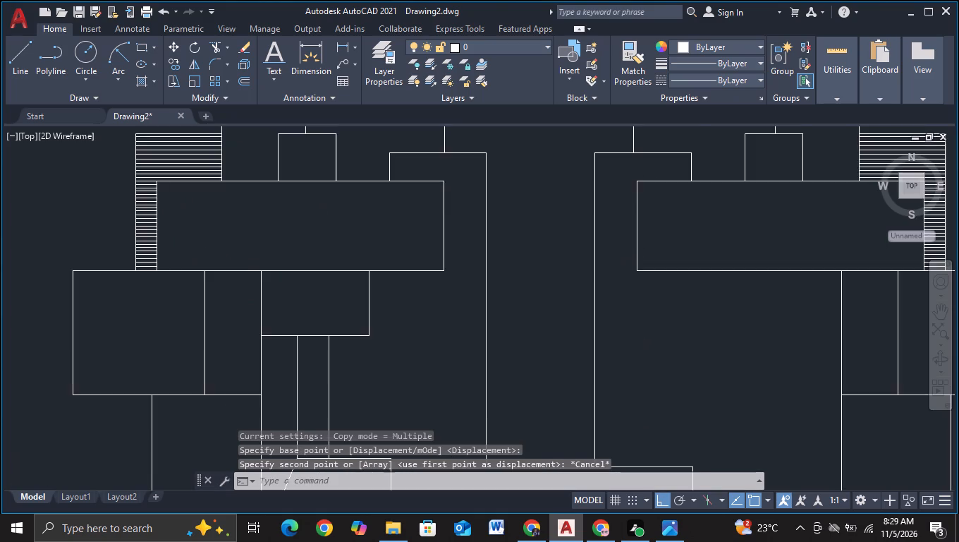
scroll(126, 250, up, 3)
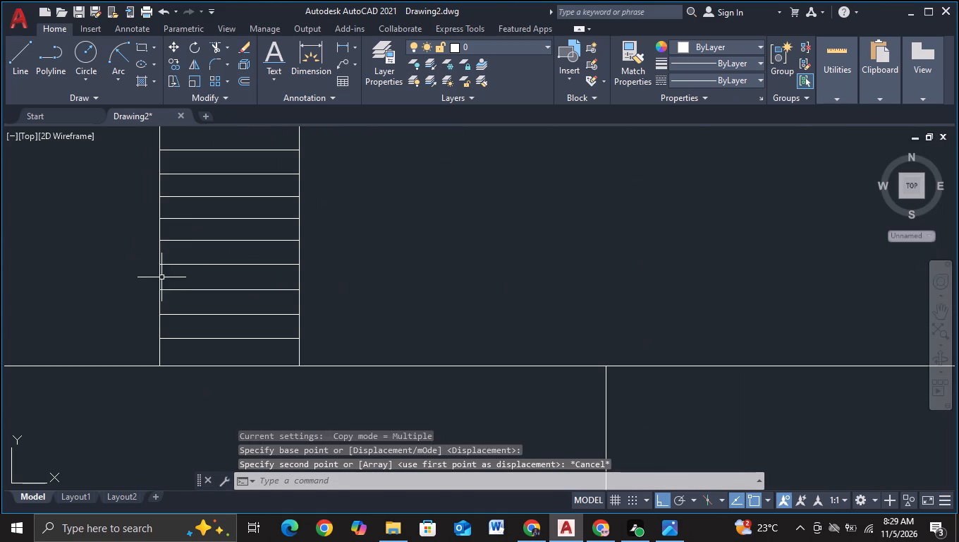
scroll(159, 270, down, 2)
middle_drag(133, 272, 185, 338)
scroll(185, 335, down, 2)
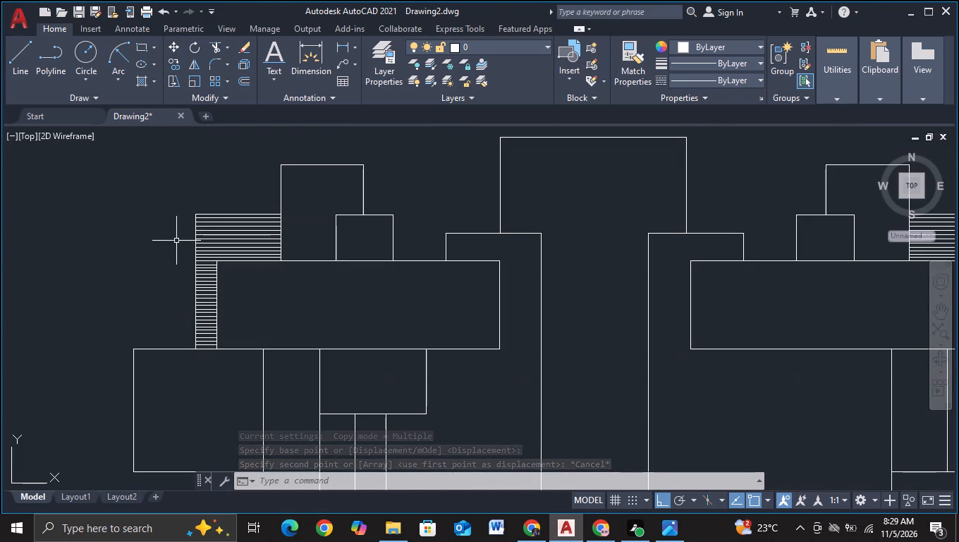
click(185, 205)
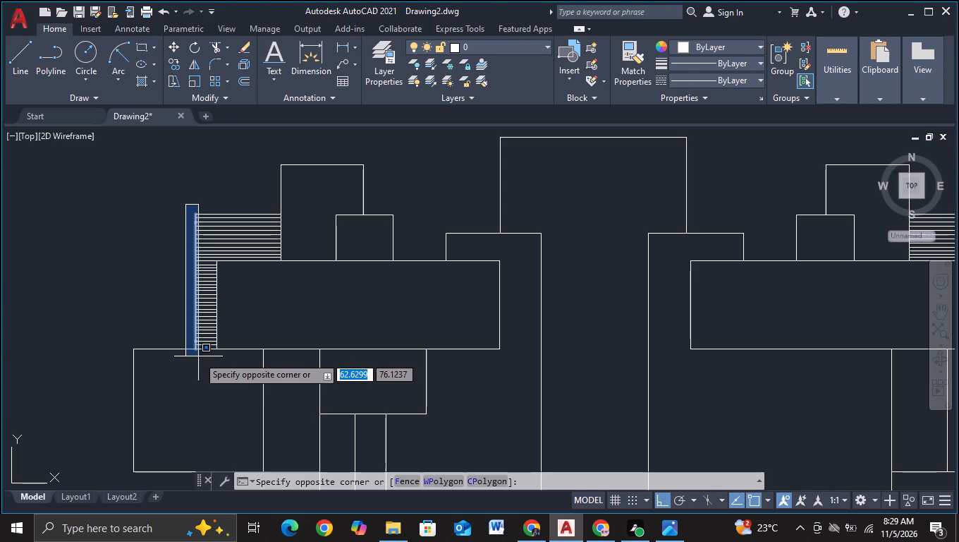
click(198, 356)
key(c)
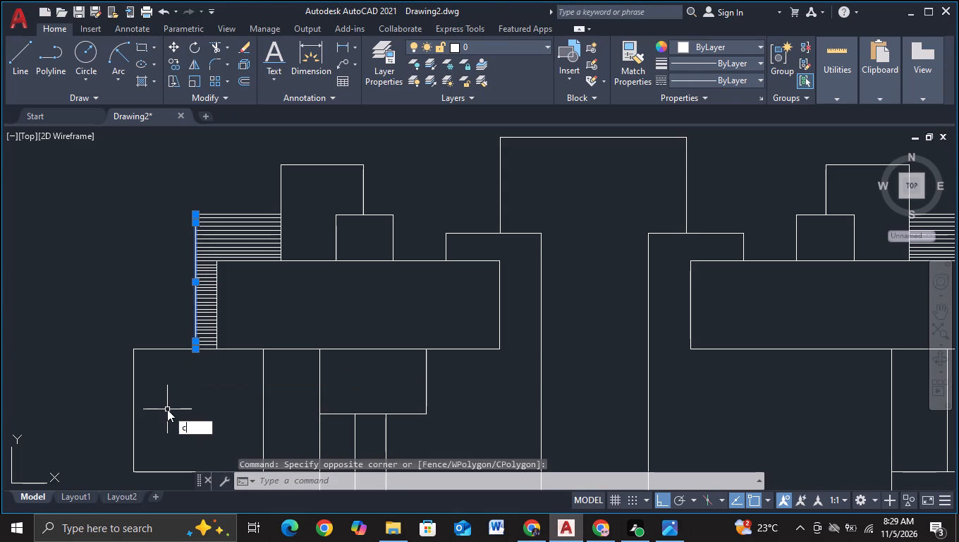
click(217, 454)
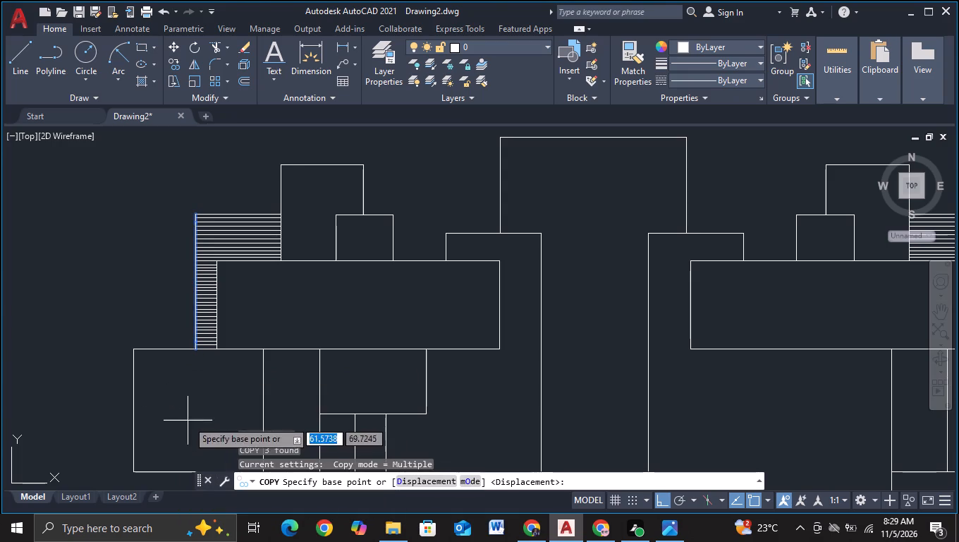
scroll(198, 373, up, 3)
middle_drag(212, 308, 216, 406)
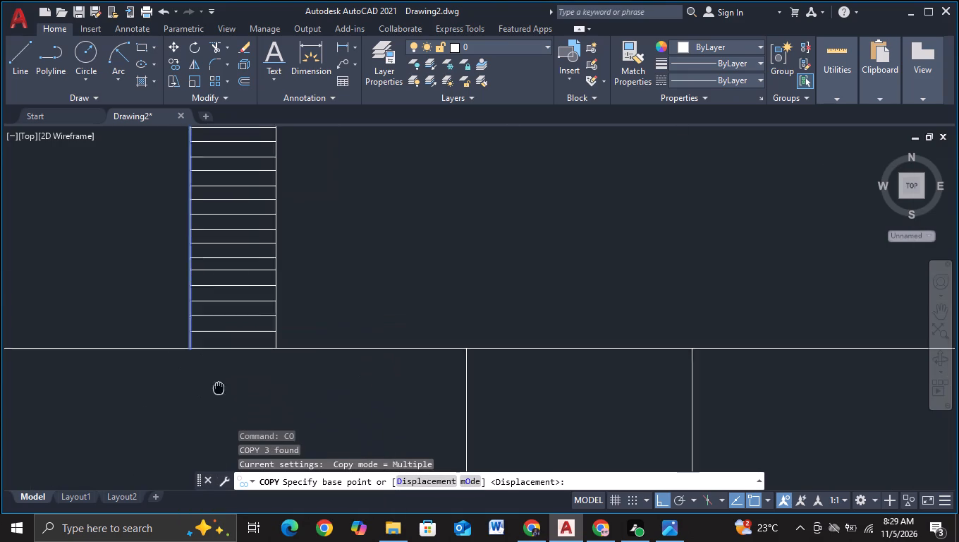
middle_drag(216, 406, 213, 418)
scroll(212, 411, up, 1)
middle_drag(212, 411, 145, 385)
scroll(212, 411, up, 1)
click(133, 359)
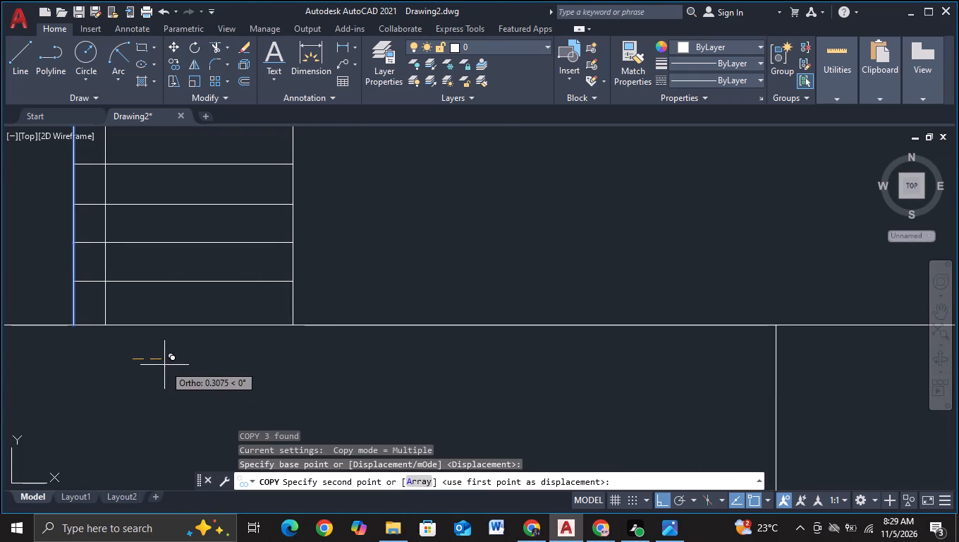
click(159, 366)
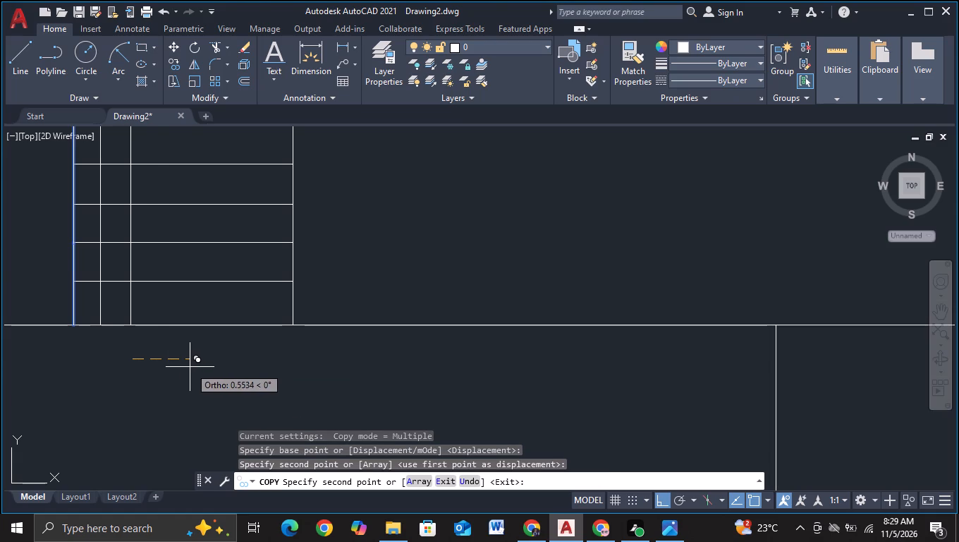
click(190, 367)
click(217, 366)
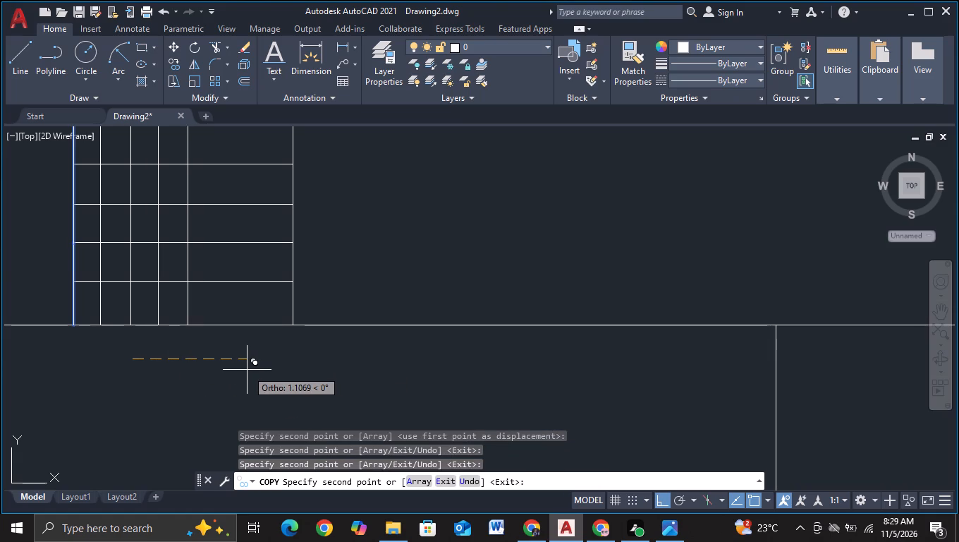
click(243, 372)
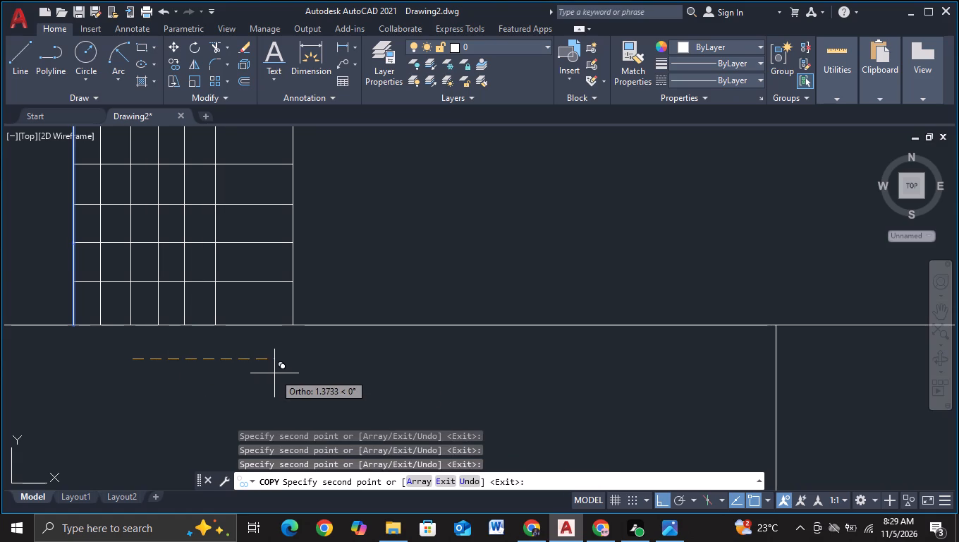
click(274, 373)
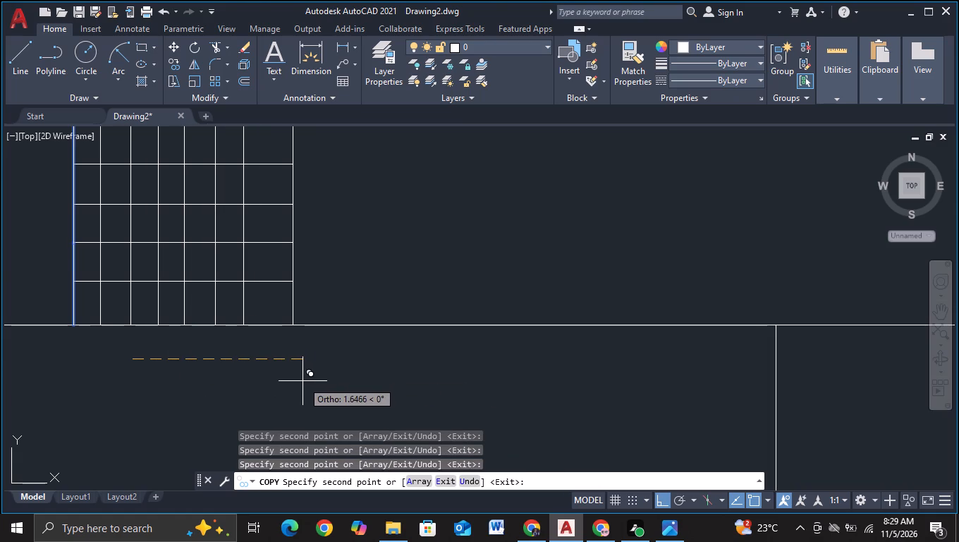
click(303, 381)
click(328, 384)
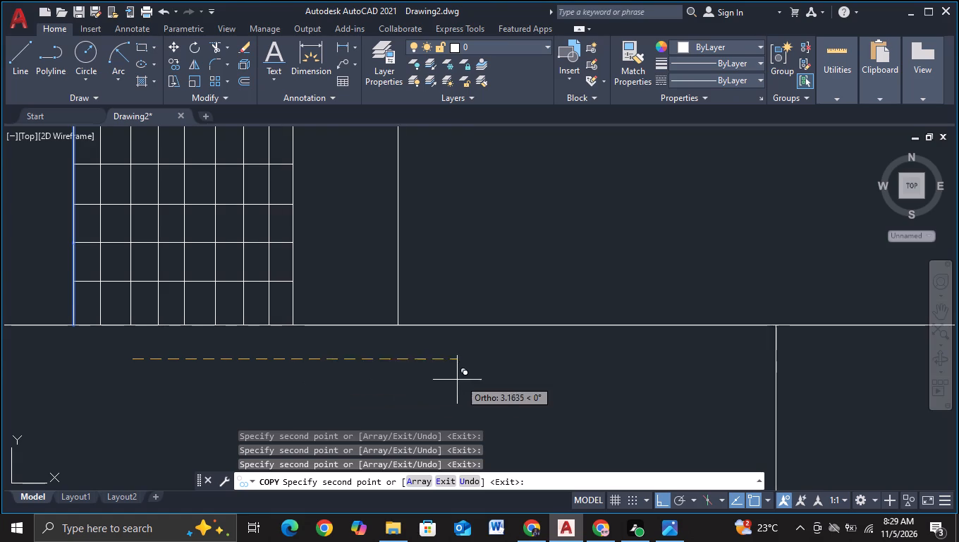
scroll(460, 380, down, 2)
middle_drag(460, 380, 341, 384)
scroll(341, 384, down, 2)
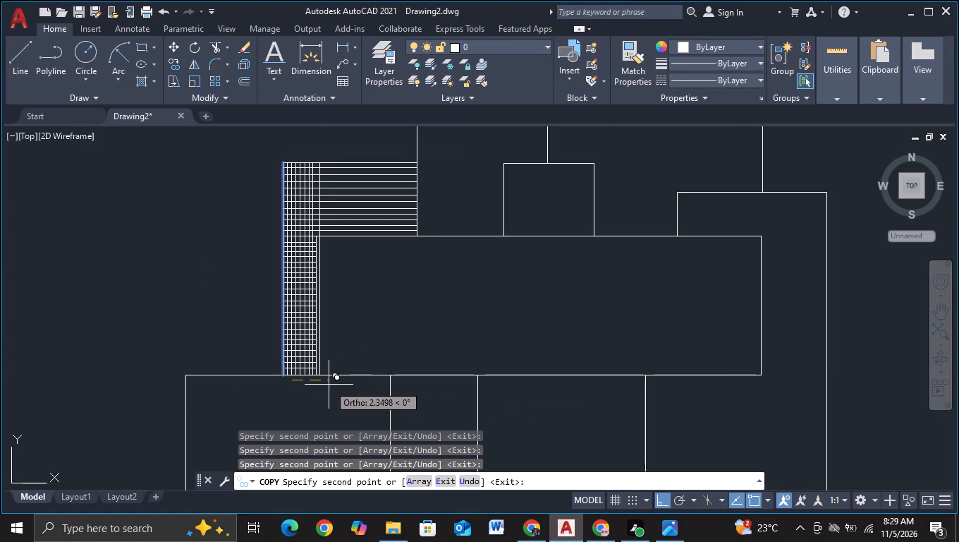
scroll(329, 385, up, 2)
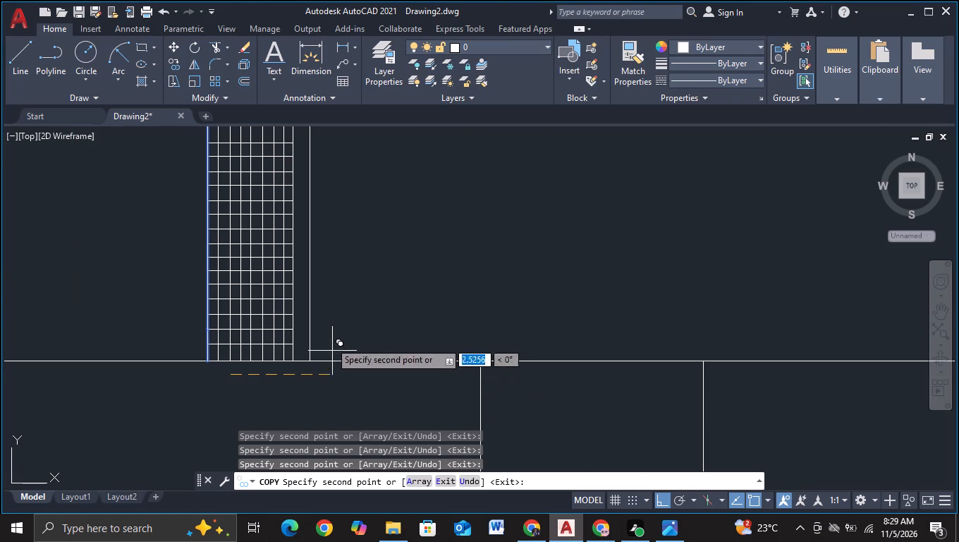
middle_drag(329, 327, 310, 454)
middle_drag(304, 332, 329, 411)
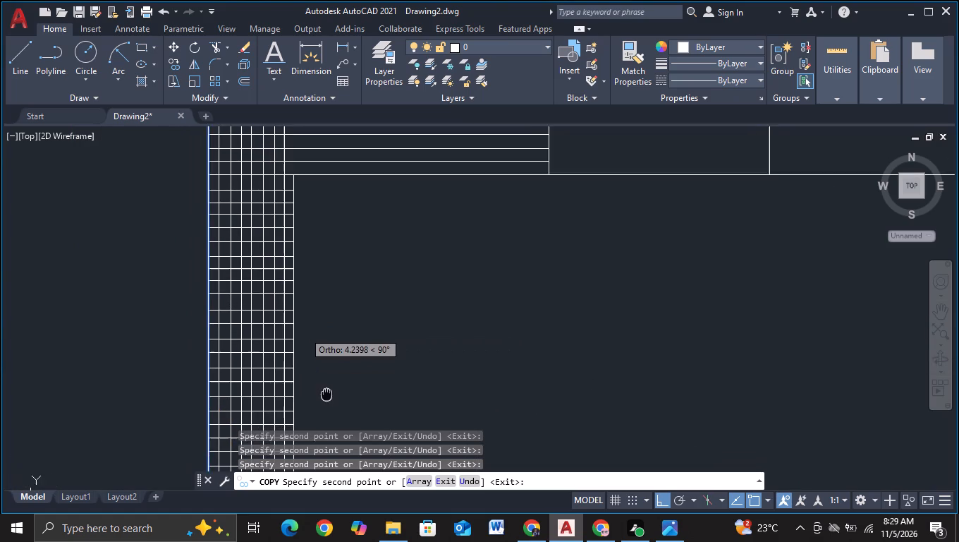
middle_drag(329, 411, 330, 428)
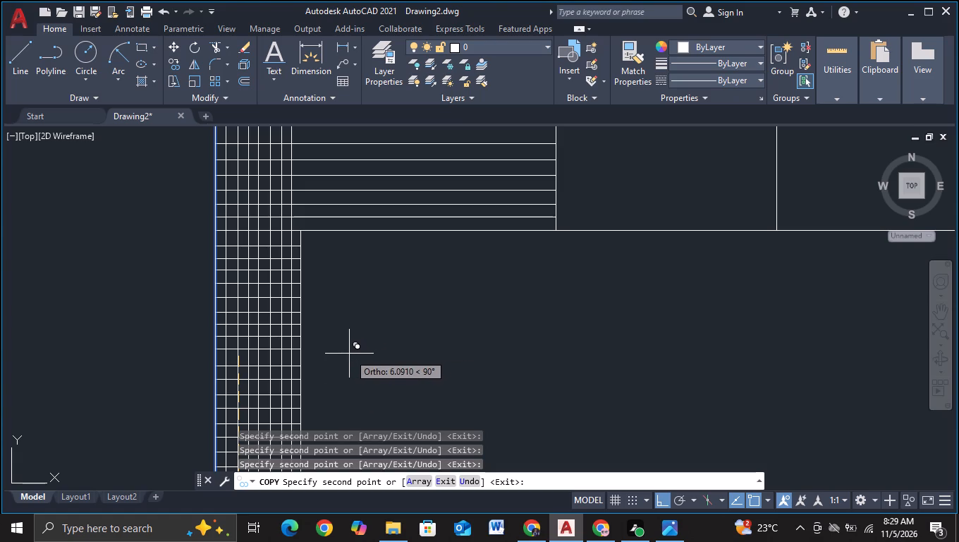
key(Escape)
Draw a vertical line from the left wide block's top-left corner upward past the outer step's top edge.
scroll(351, 272, down, 2)
middle_drag(349, 276, 336, 312)
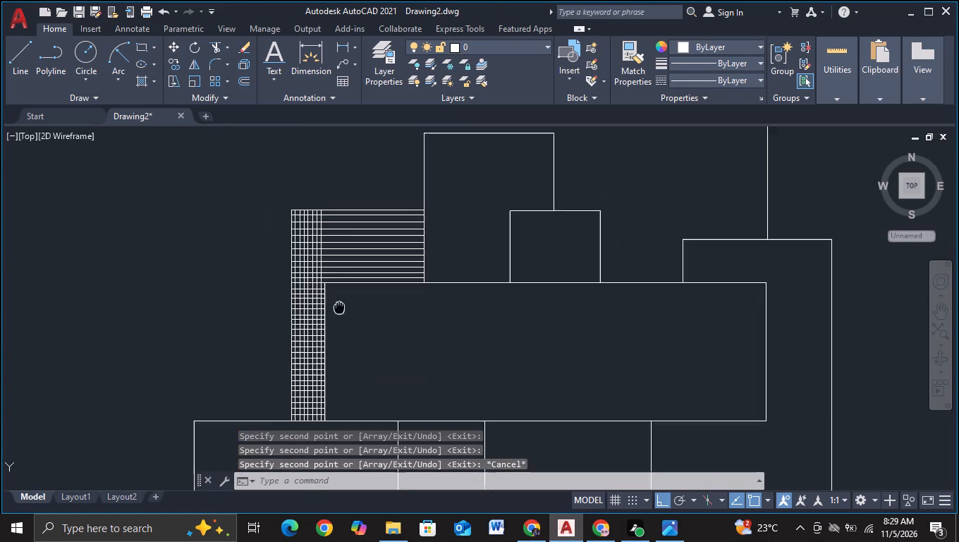
middle_drag(336, 312, 334, 314)
scroll(333, 314, up, 3)
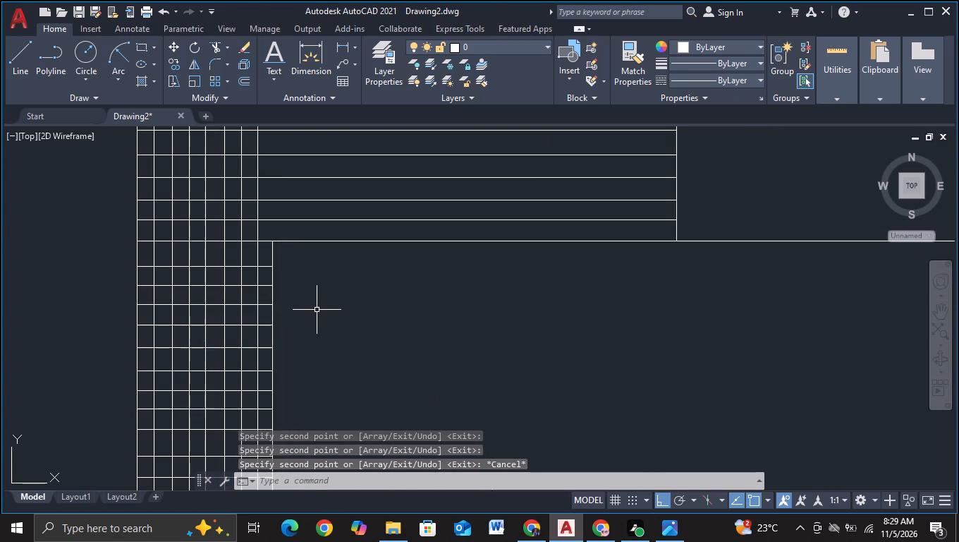
middle_drag(312, 309, 302, 372)
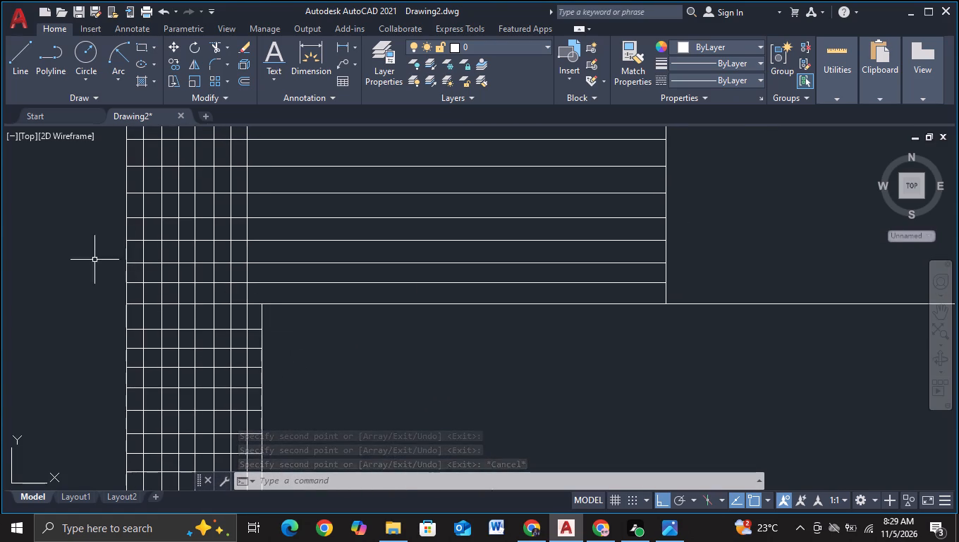
middle_drag(44, 278, 49, 316)
click(16, 72)
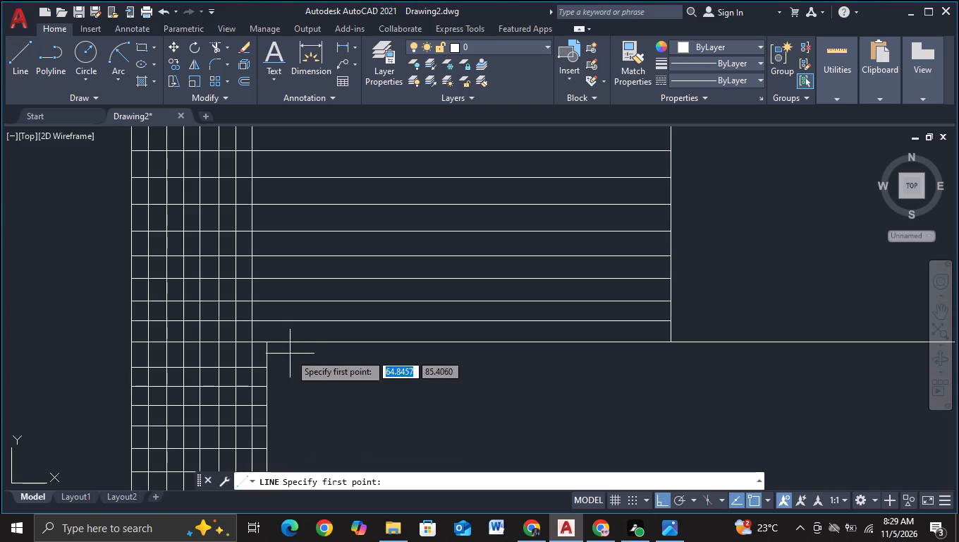
click(268, 344)
middle_drag(276, 291, 277, 491)
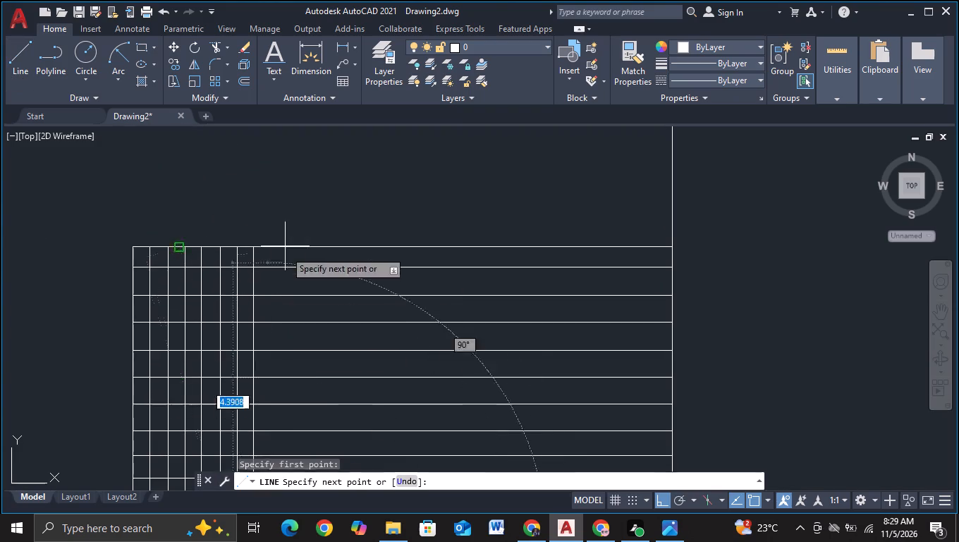
click(293, 181)
key(Escape)
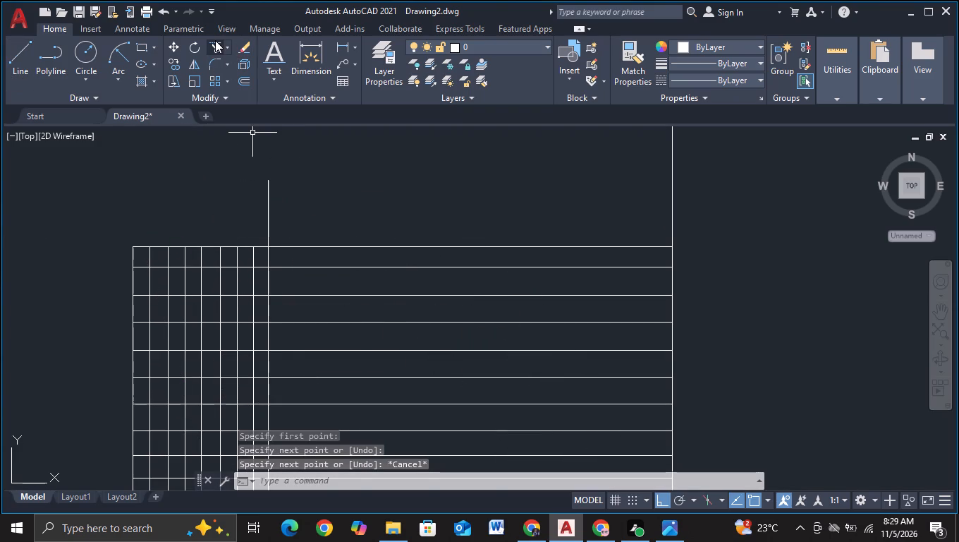
Trim off the new vertical line's overhang above the left outer step's top edge and finish trimming.
click(215, 40)
click(310, 191)
click(206, 213)
scroll(341, 213, down, 2)
key(Escape)
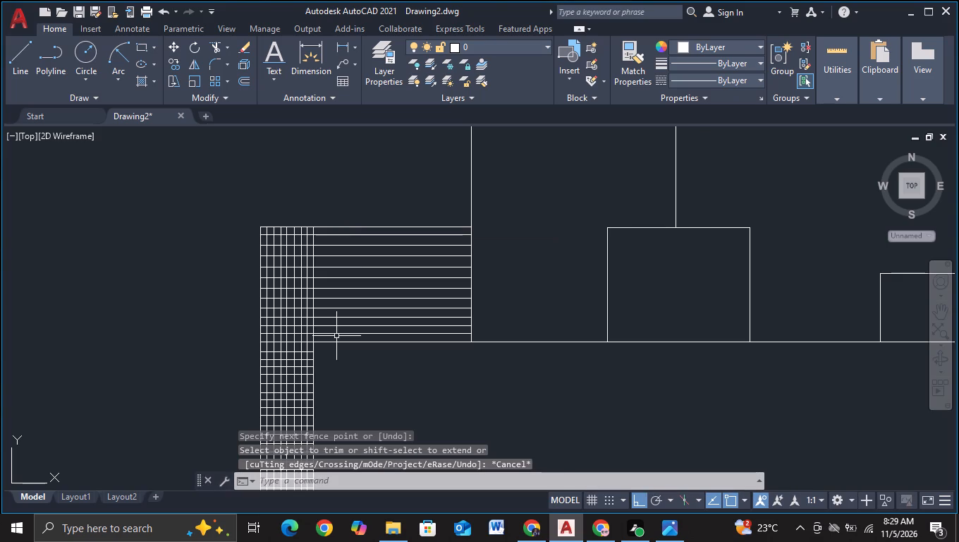
Copy the vertical line above the left wide block's corner five times toward the central column, about 0.24 units apart.
scroll(346, 374, down, 2)
middle_drag(348, 380, 329, 223)
scroll(342, 263, up, 2)
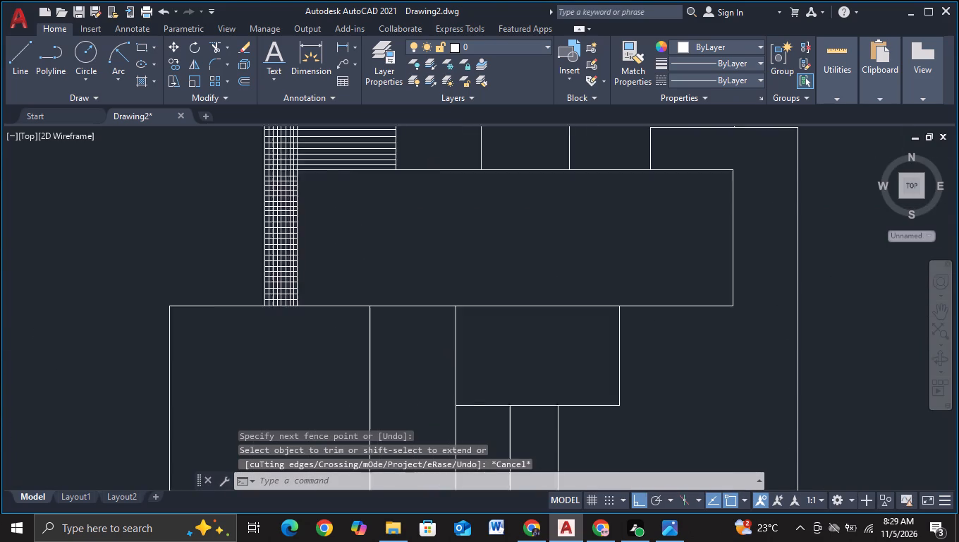
middle_drag(342, 251, 385, 438)
scroll(326, 203, up, 2)
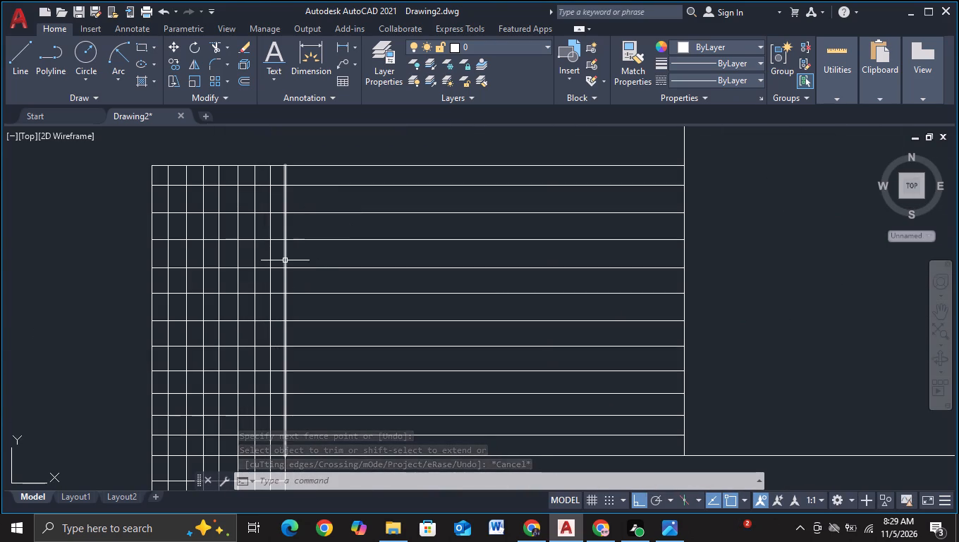
click(285, 260)
key(c)
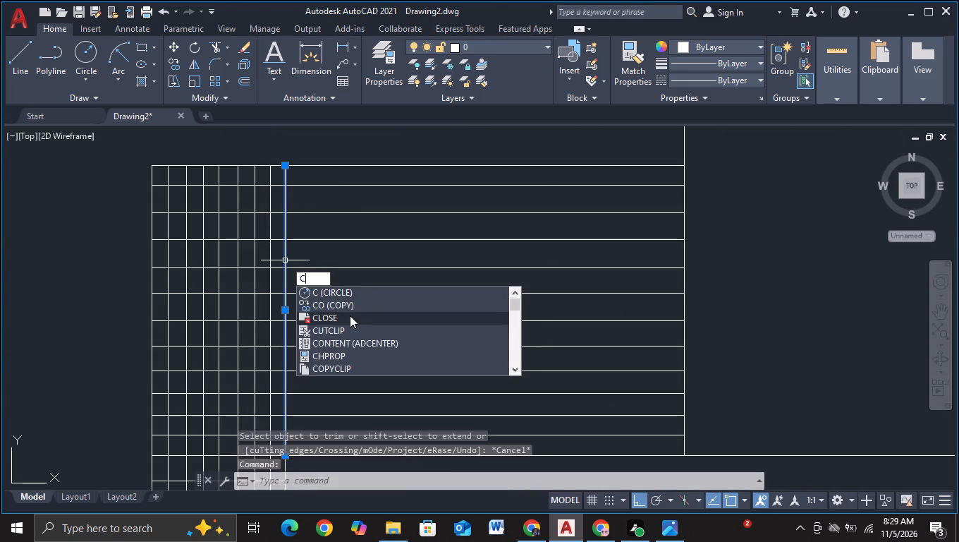
double_click(348, 303)
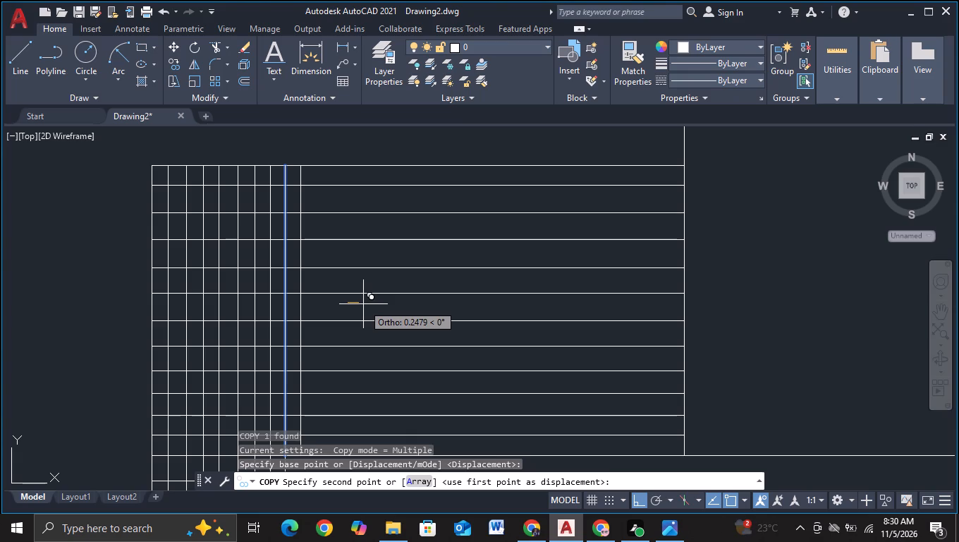
click(363, 304)
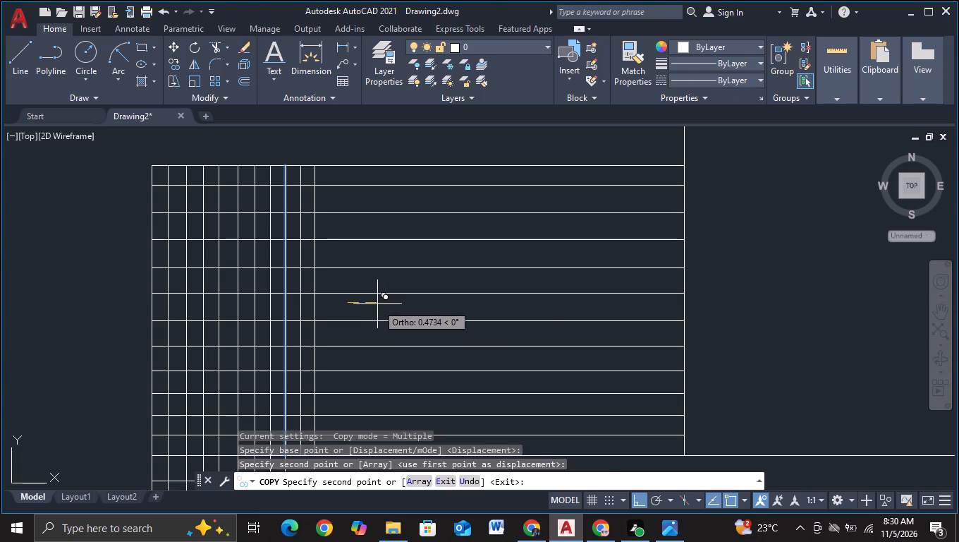
click(378, 304)
click(393, 303)
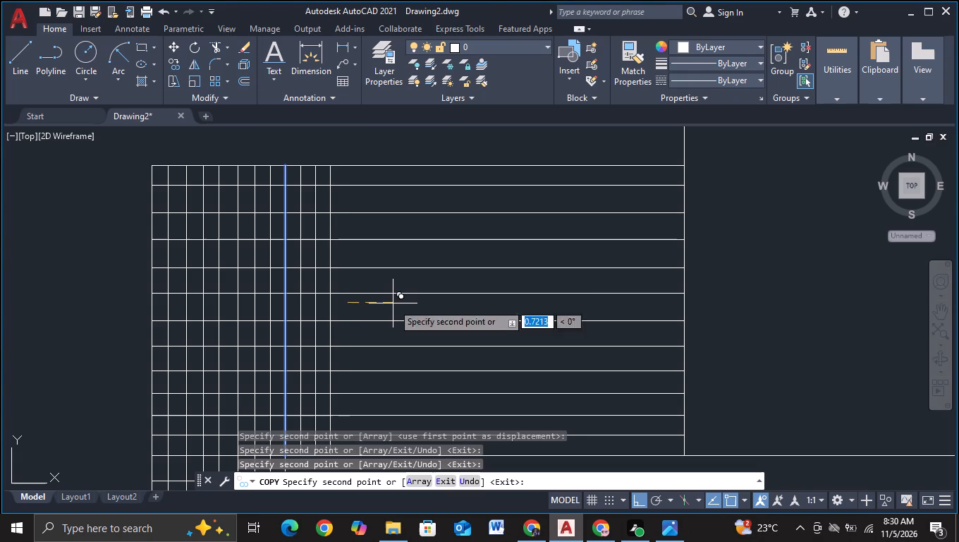
click(407, 304)
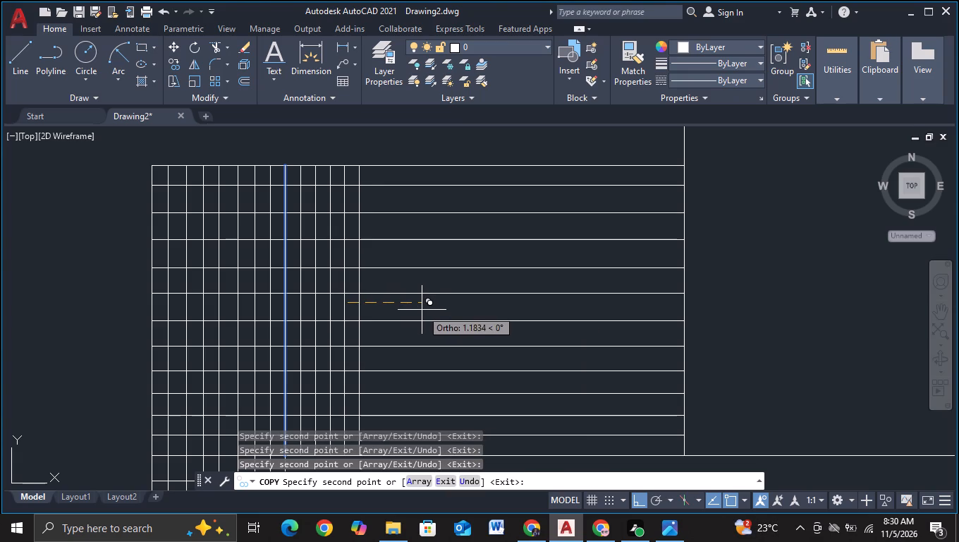
click(424, 311)
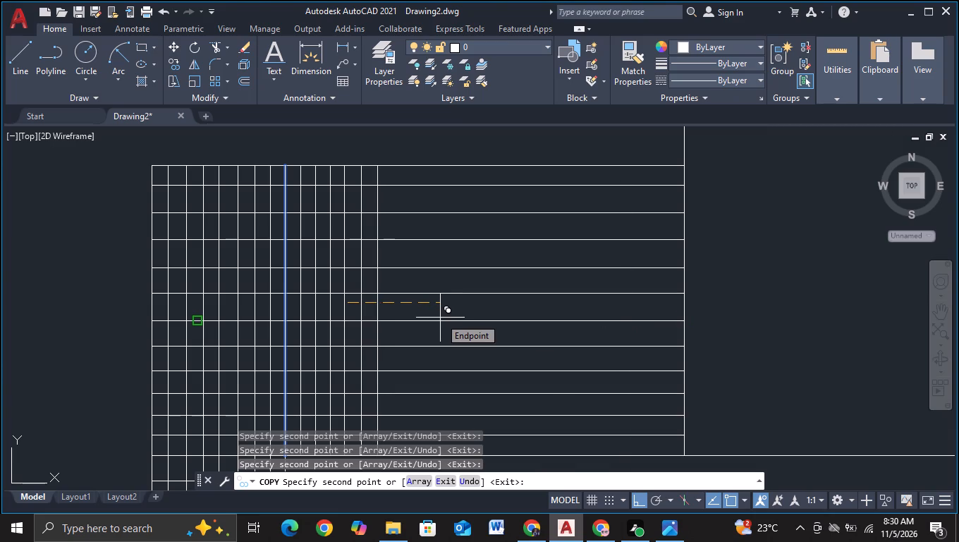
Turn object snap off and place 21 more copies, about 0.24 units apart, to fill the left outer step's upper part, ending the copy.
key(F3)
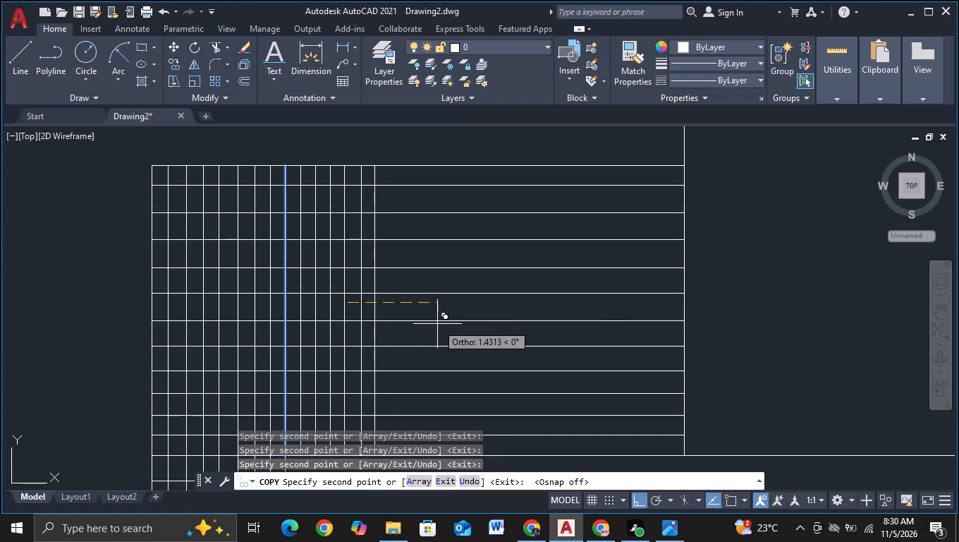
click(437, 324)
click(453, 326)
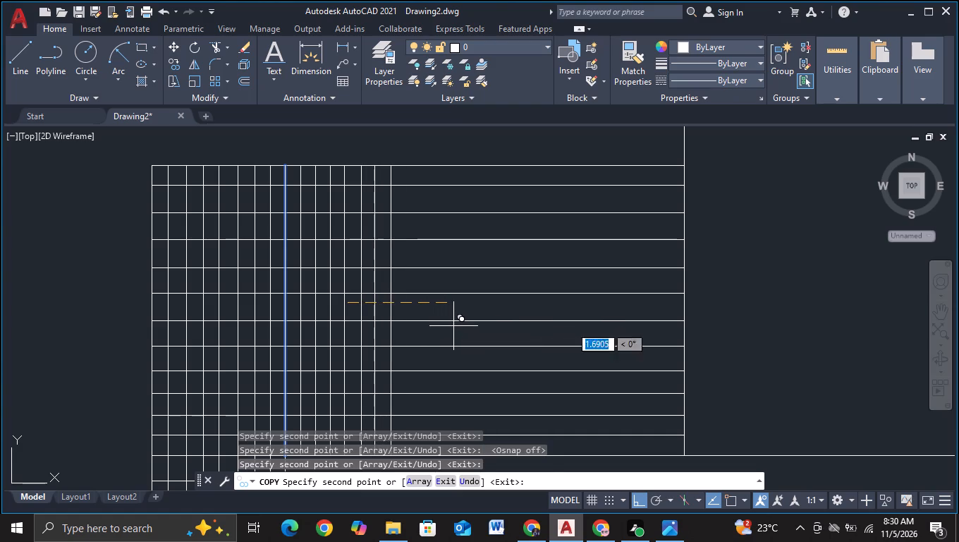
click(470, 328)
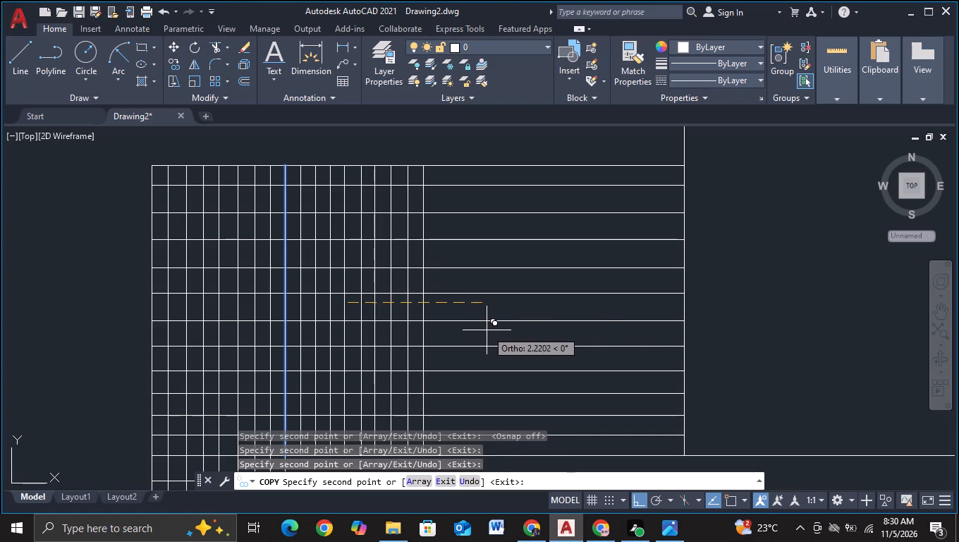
click(488, 330)
click(505, 330)
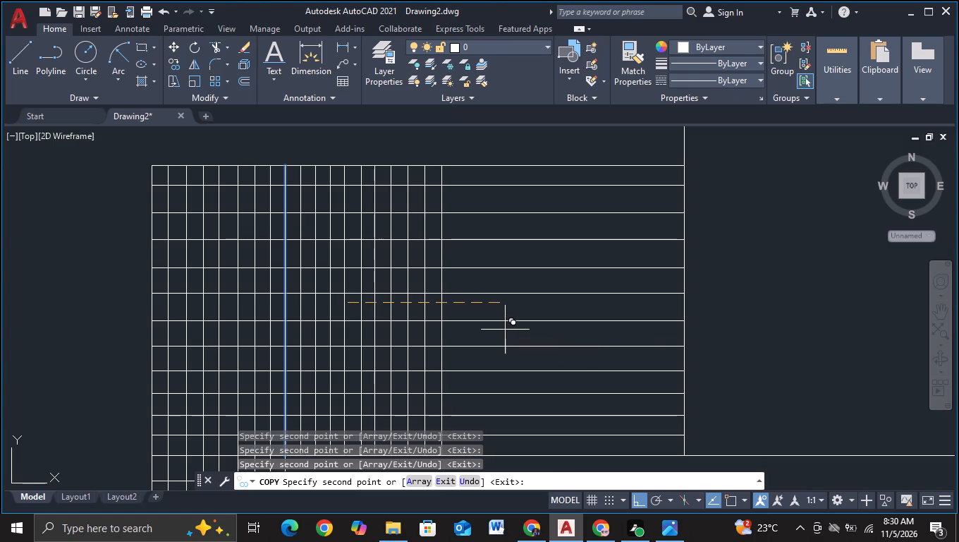
click(519, 330)
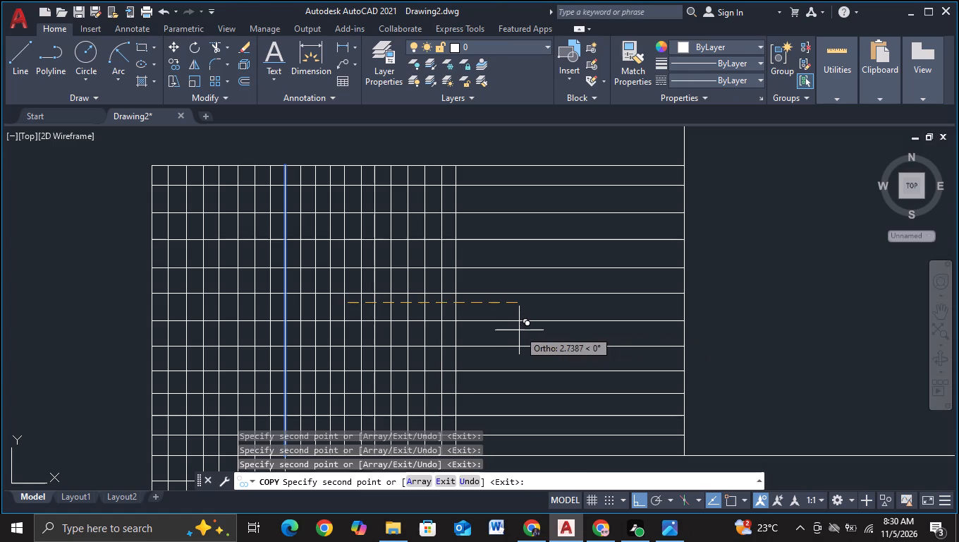
click(534, 334)
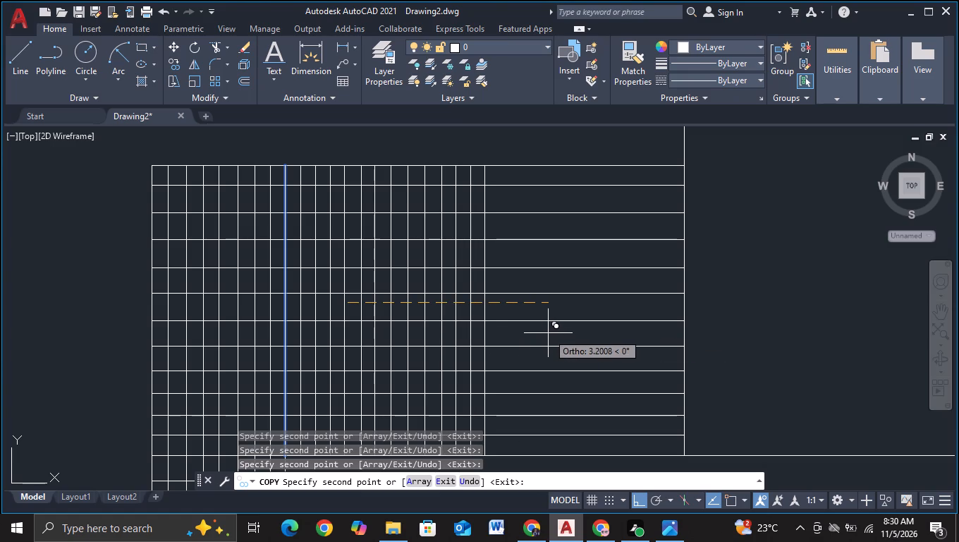
click(548, 333)
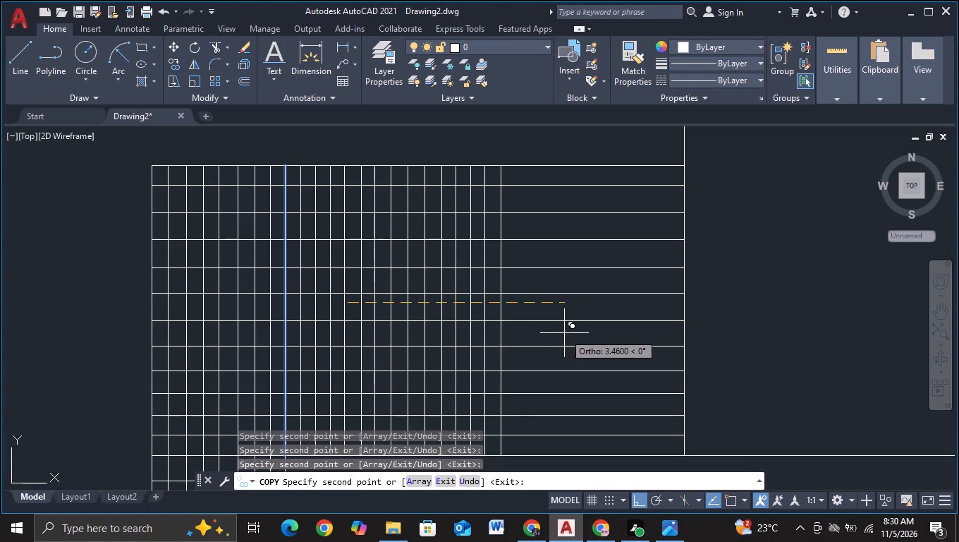
click(564, 333)
click(580, 336)
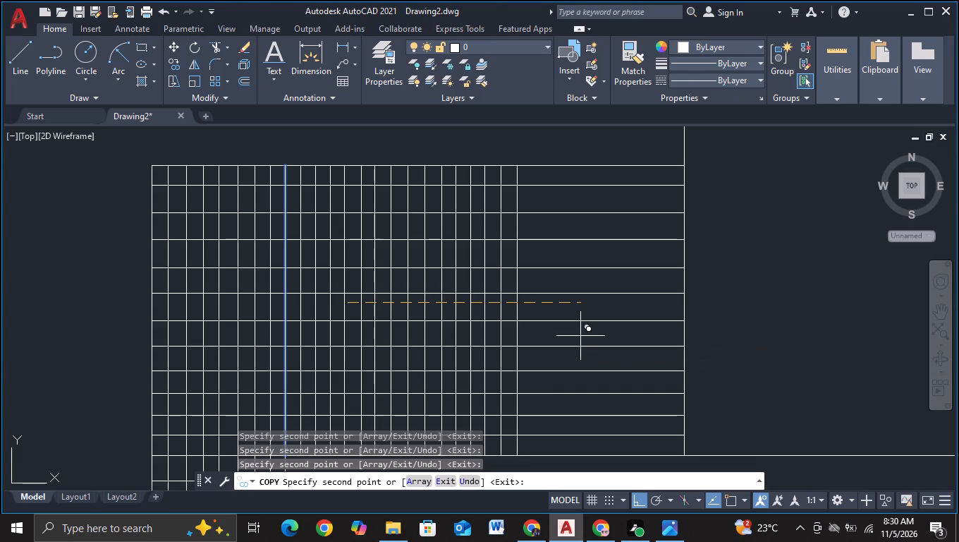
click(597, 346)
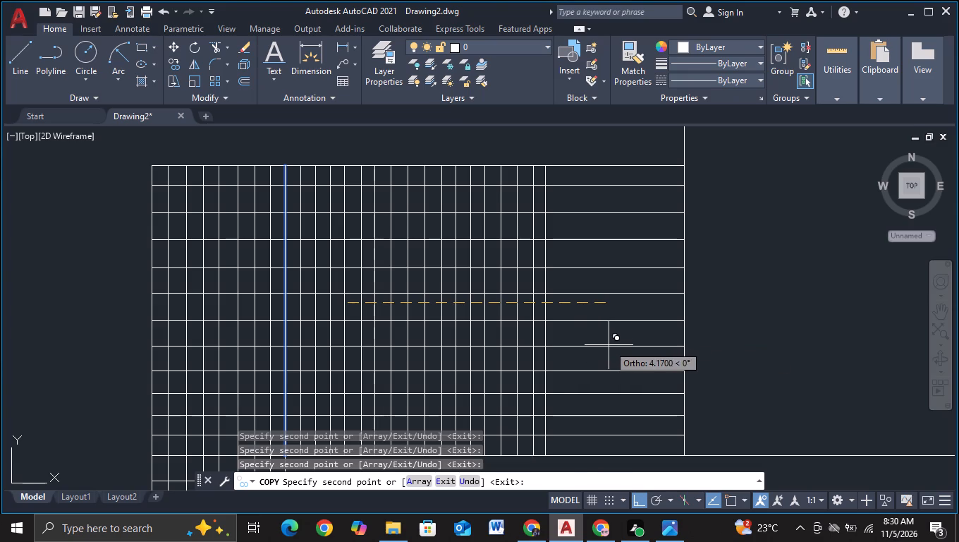
click(611, 345)
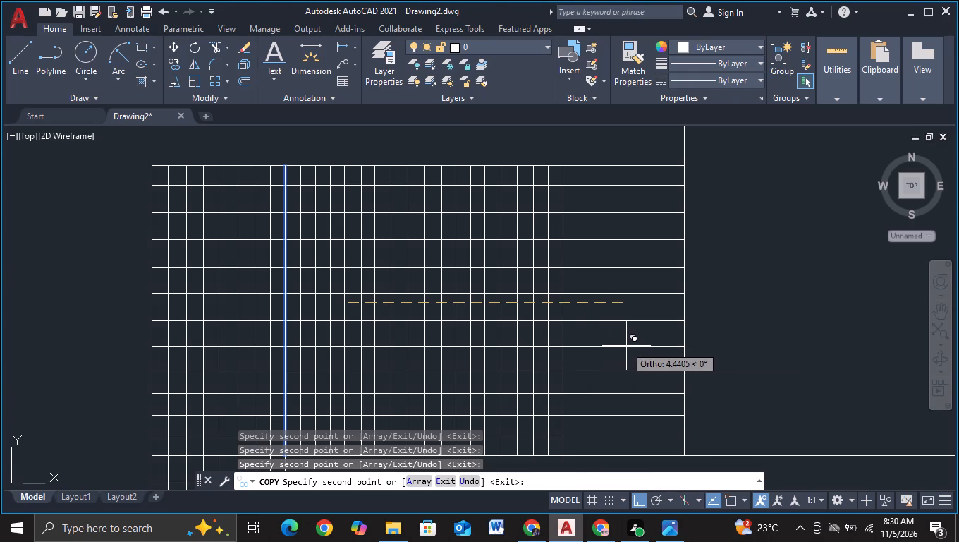
click(628, 346)
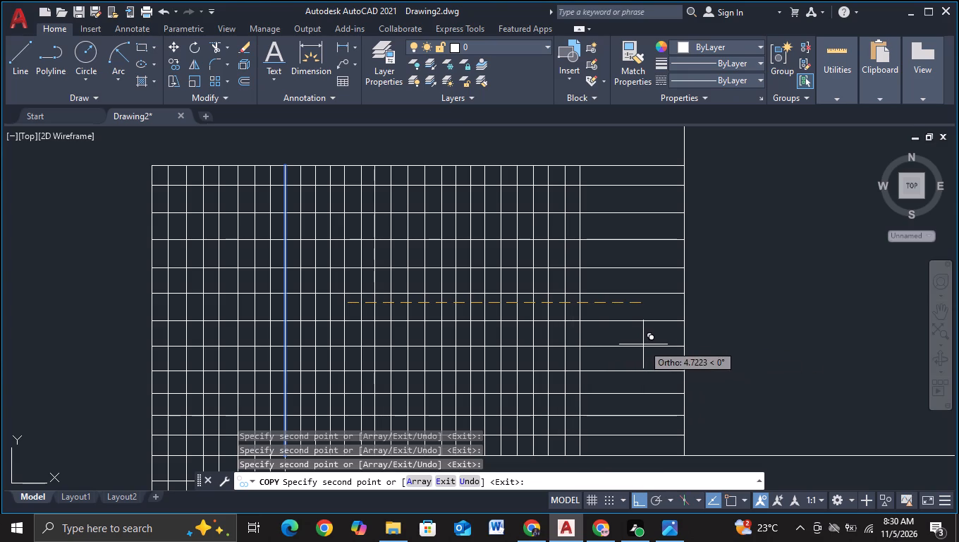
click(643, 344)
click(660, 345)
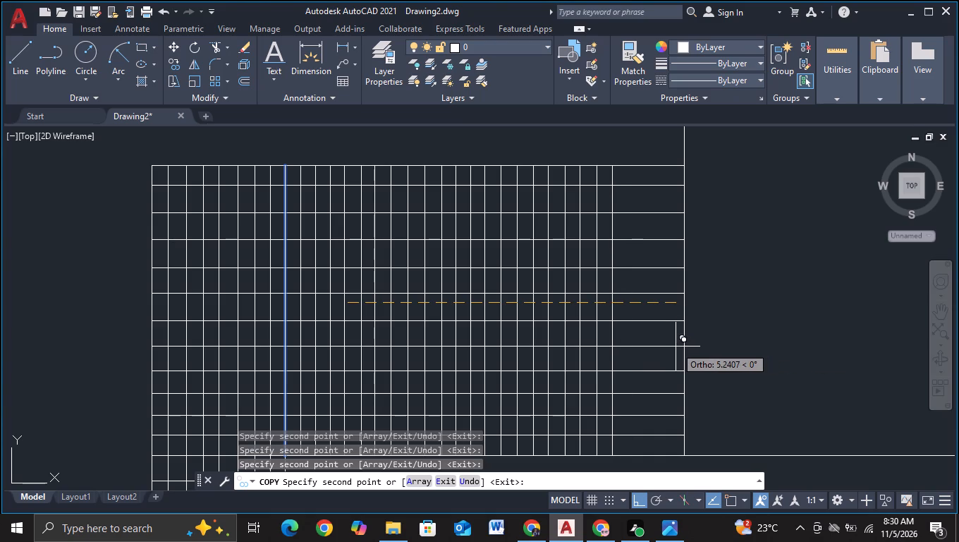
click(674, 348)
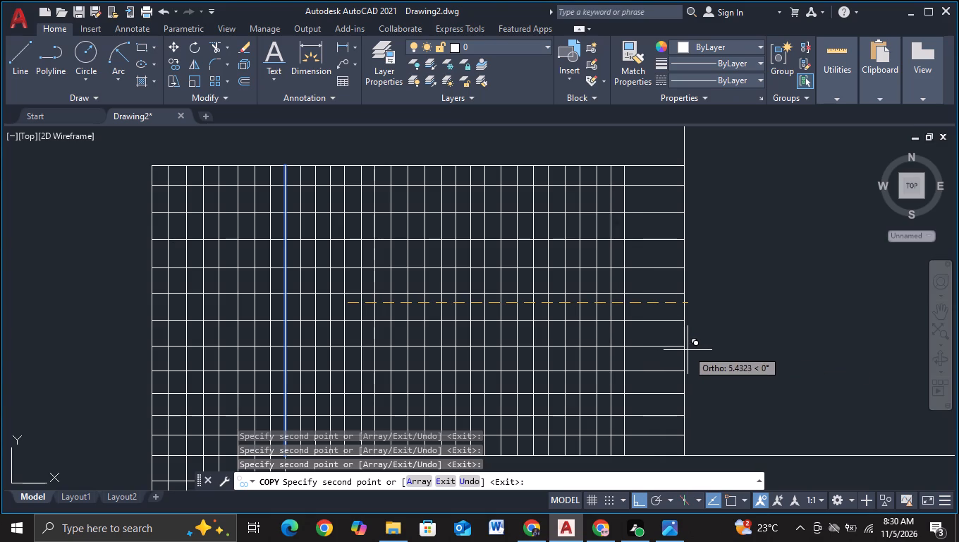
click(687, 350)
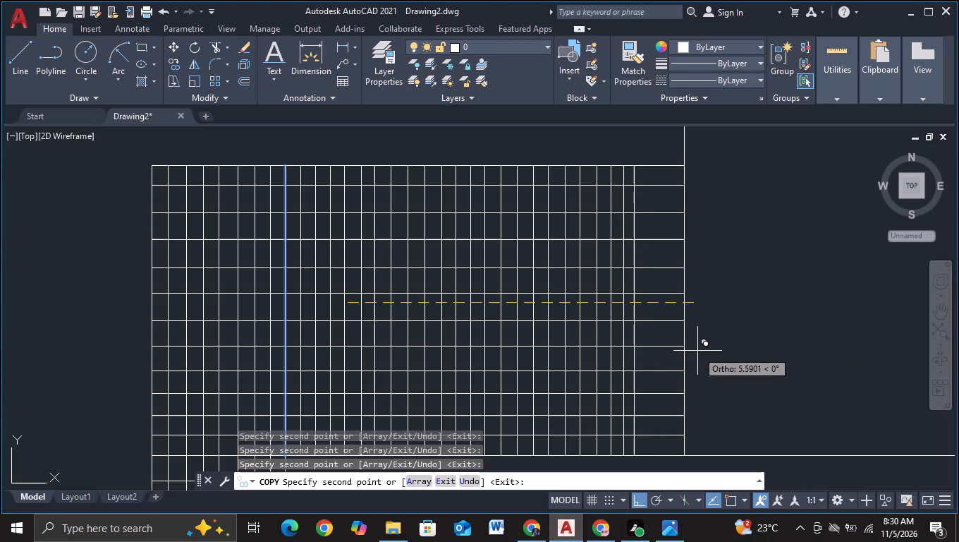
click(700, 351)
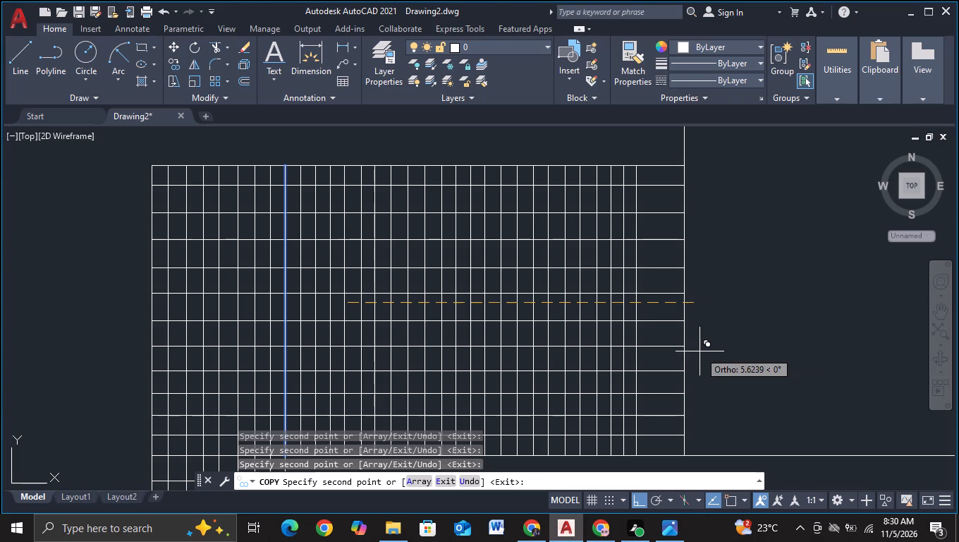
click(711, 351)
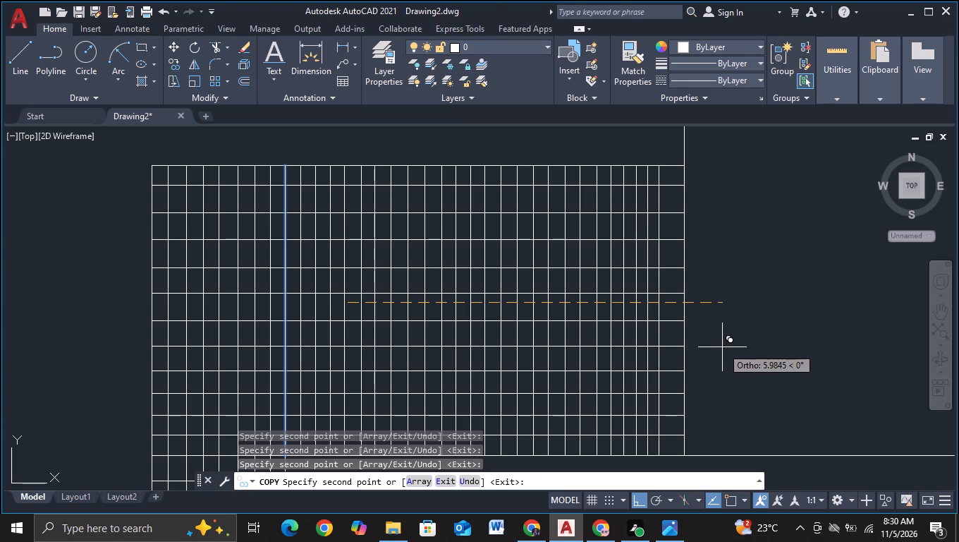
click(721, 347)
click(734, 345)
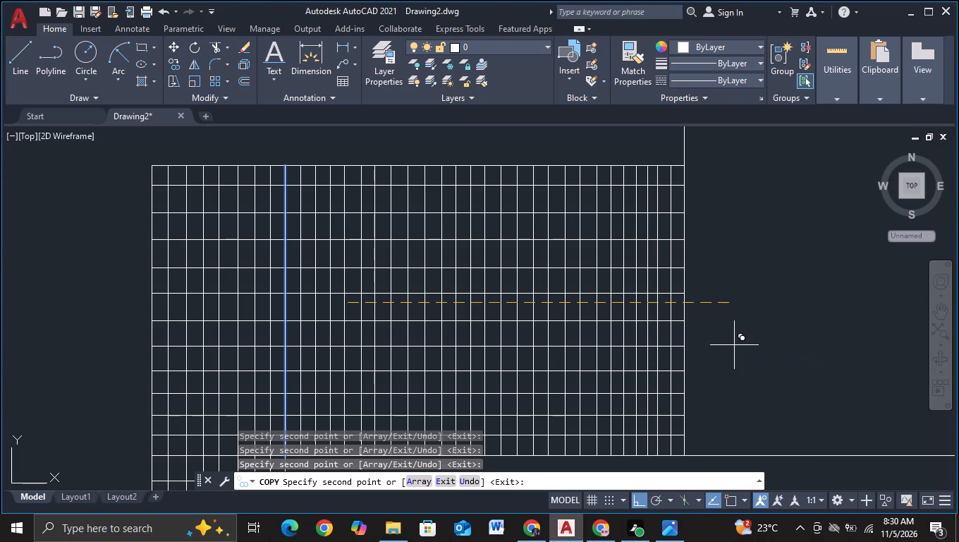
key(Escape)
Examine the left outer step's line grid up close and against the whole symmetrical outline.
scroll(734, 345, down, 2)
middle_drag(734, 345, 633, 200)
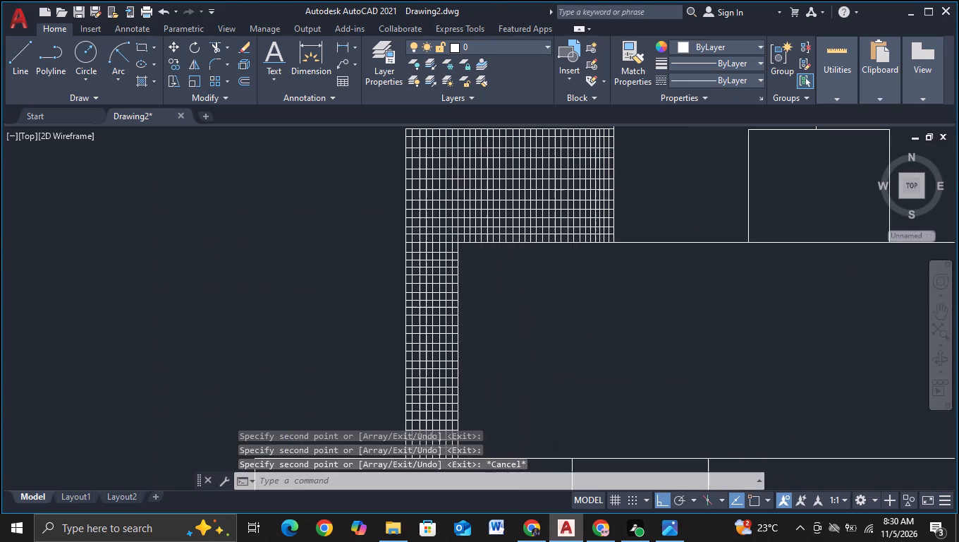
scroll(631, 217, down, 1)
middle_drag(642, 296, 377, 275)
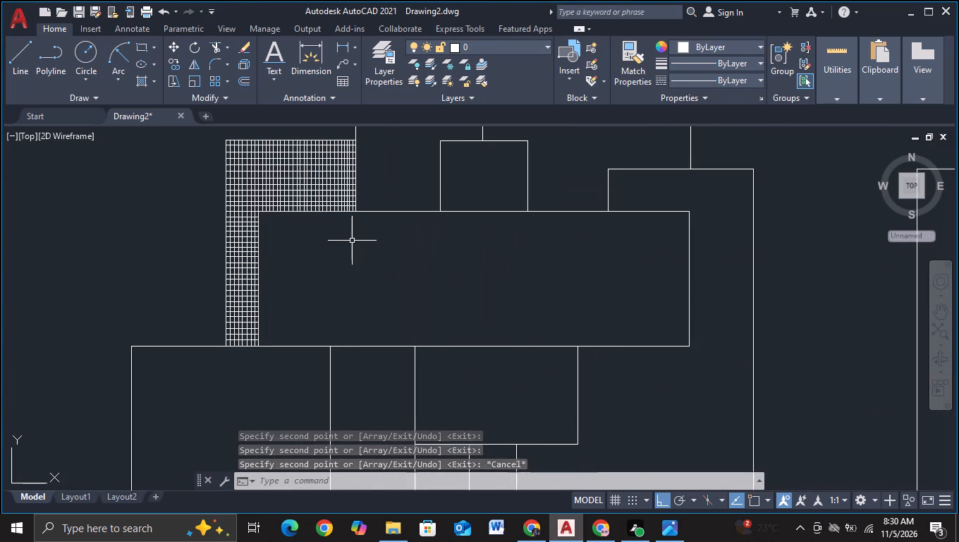
middle_drag(352, 241, 362, 283)
scroll(329, 275, down, 2)
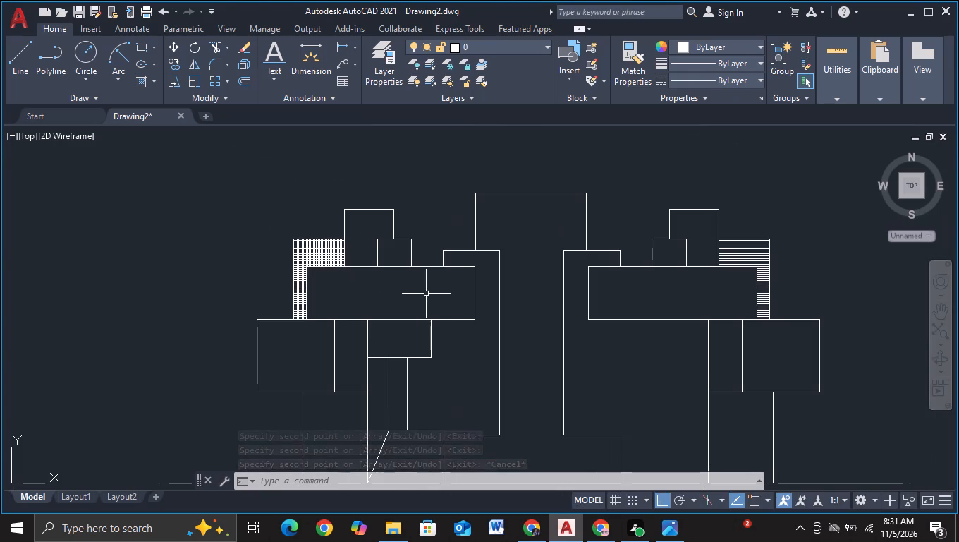
middle_drag(373, 306, 326, 282)
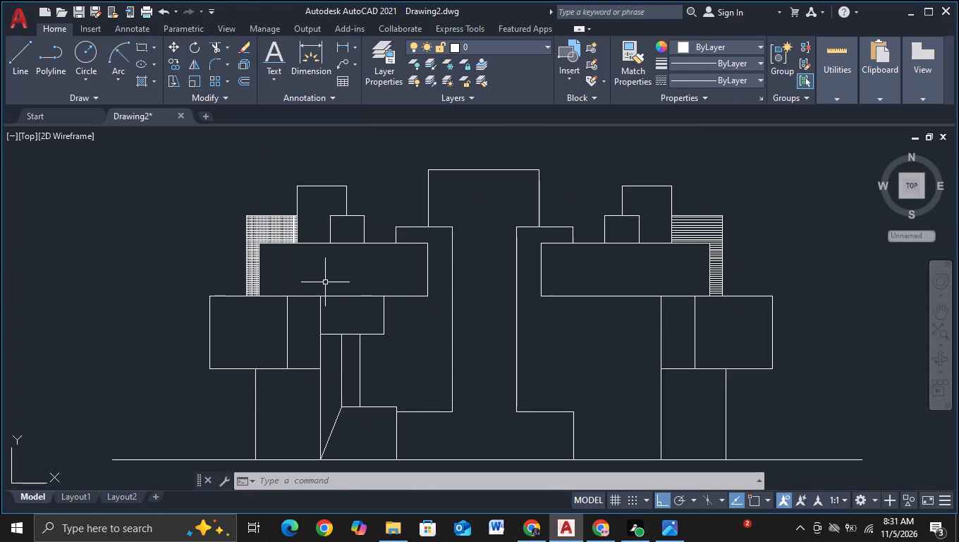
scroll(274, 270, up, 2)
middle_drag(274, 269, 285, 308)
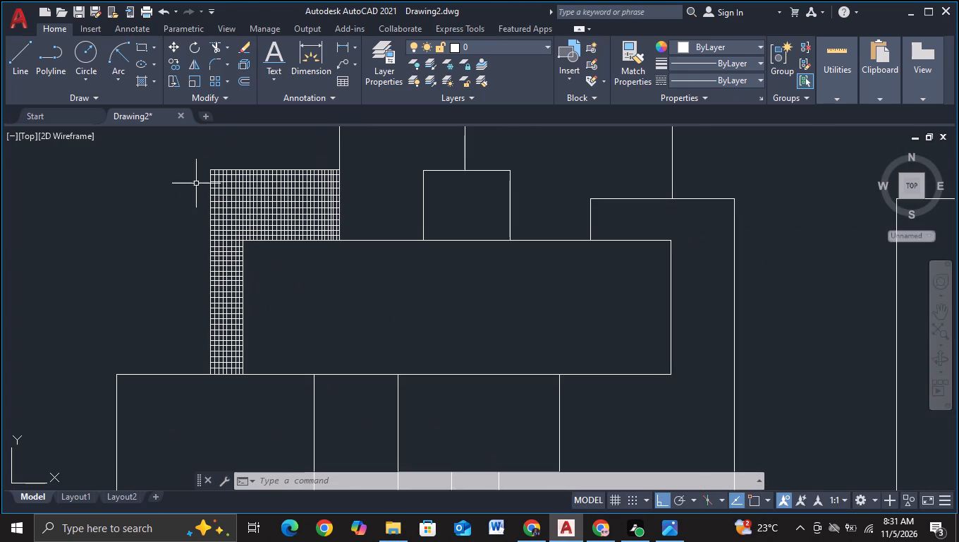
scroll(267, 183, up, 3)
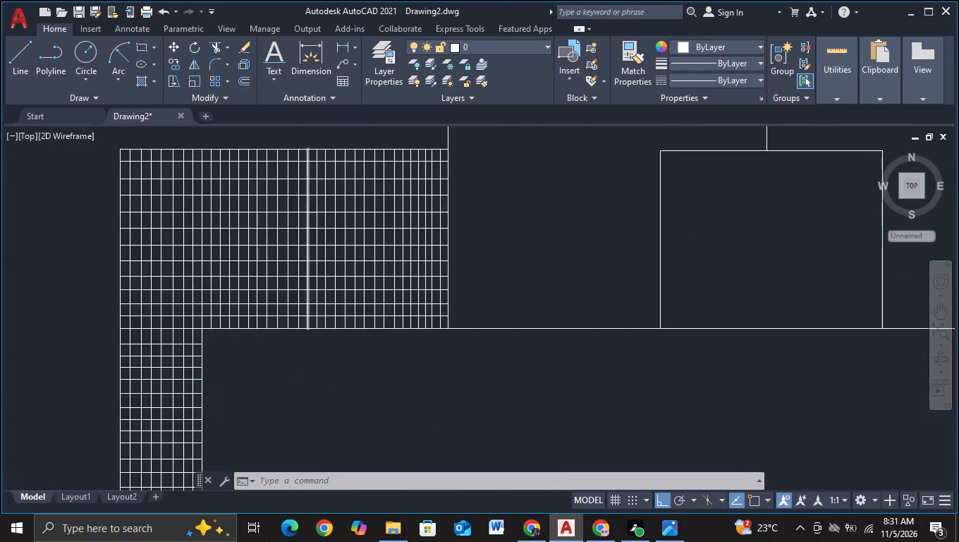
scroll(398, 199, down, 2)
scroll(305, 273, up, 1)
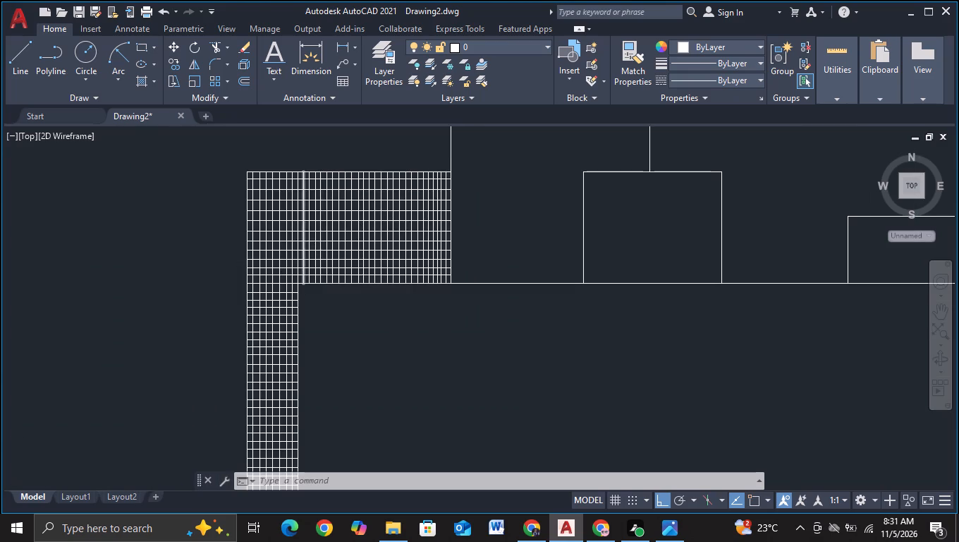
scroll(281, 273, down, 2)
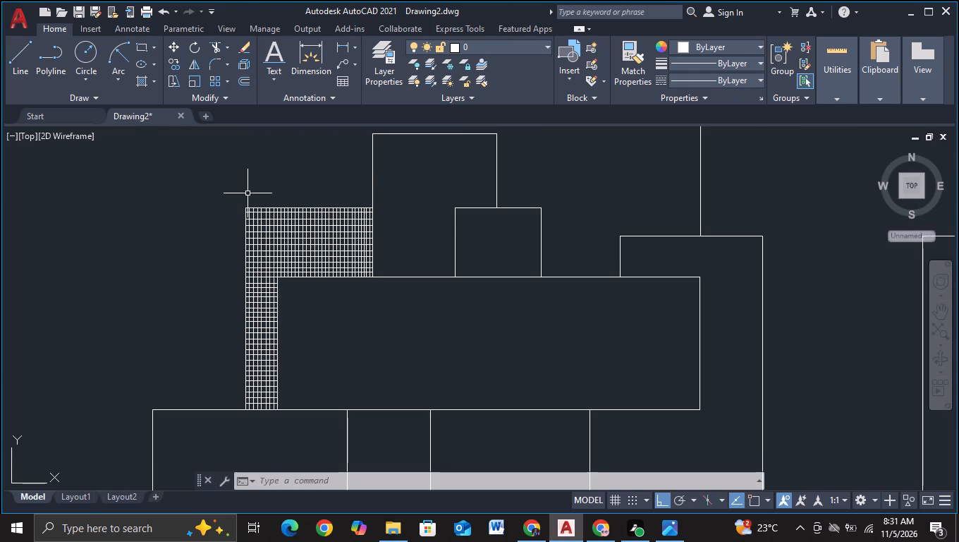
Copy all vertical grid lines of the left outer step, including their short top and bottom segments, horizontally across to the right outer step.
scroll(256, 227, up, 2)
scroll(331, 237, up, 1)
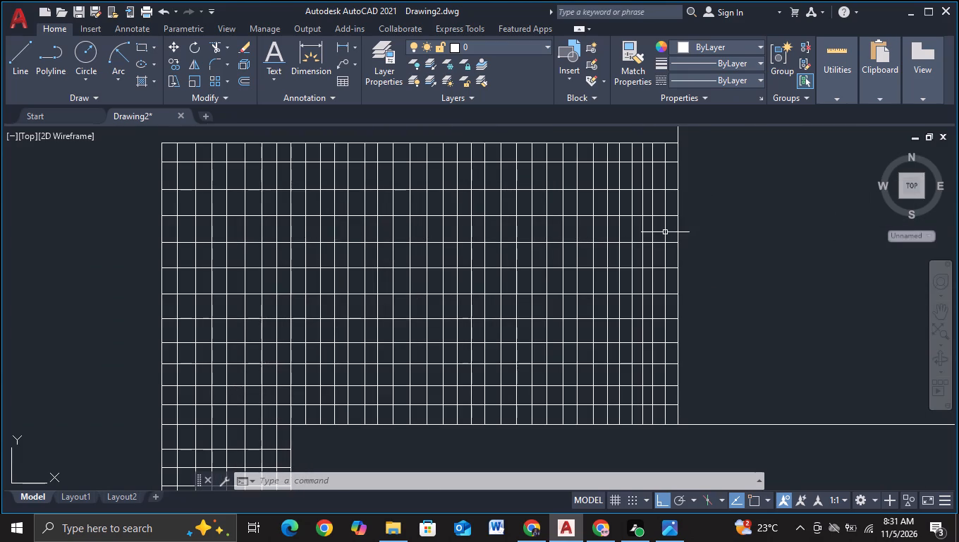
click(675, 231)
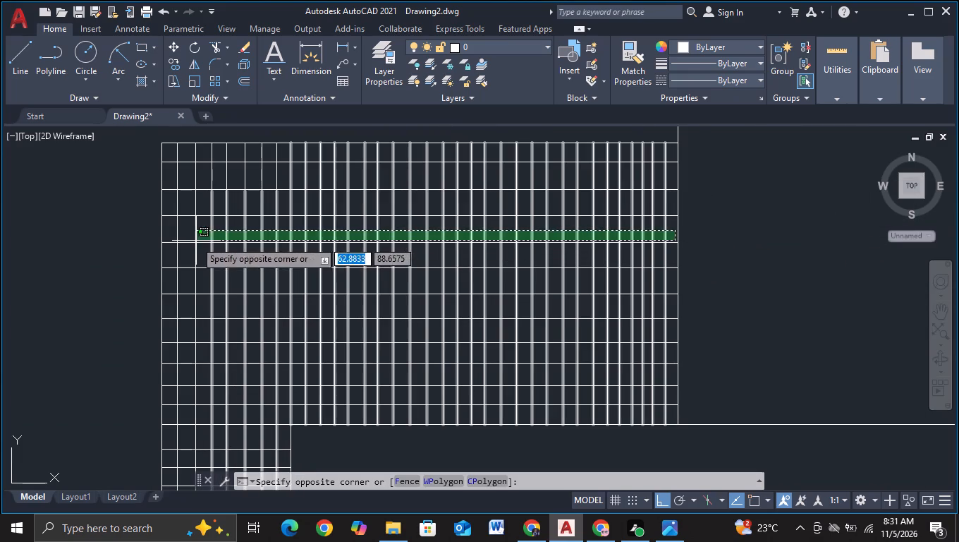
click(164, 239)
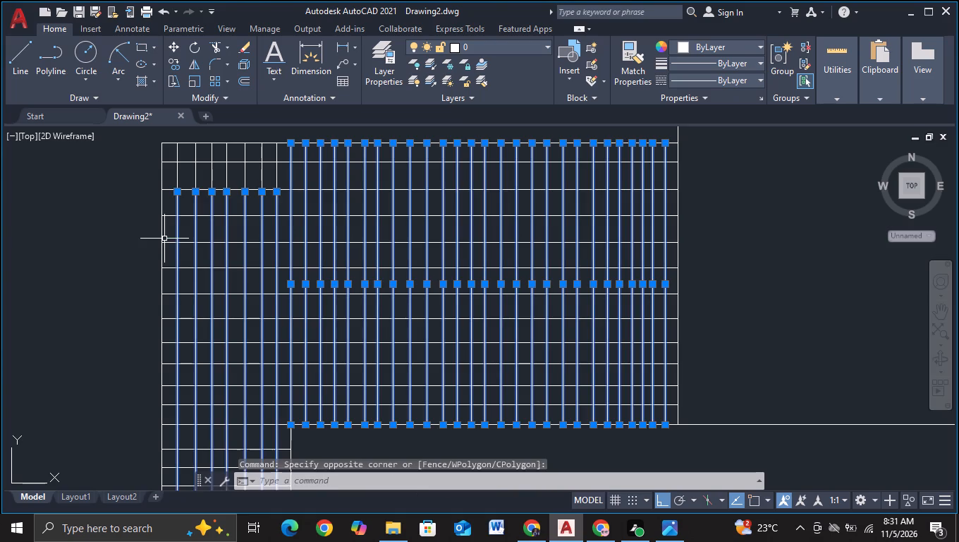
click(287, 176)
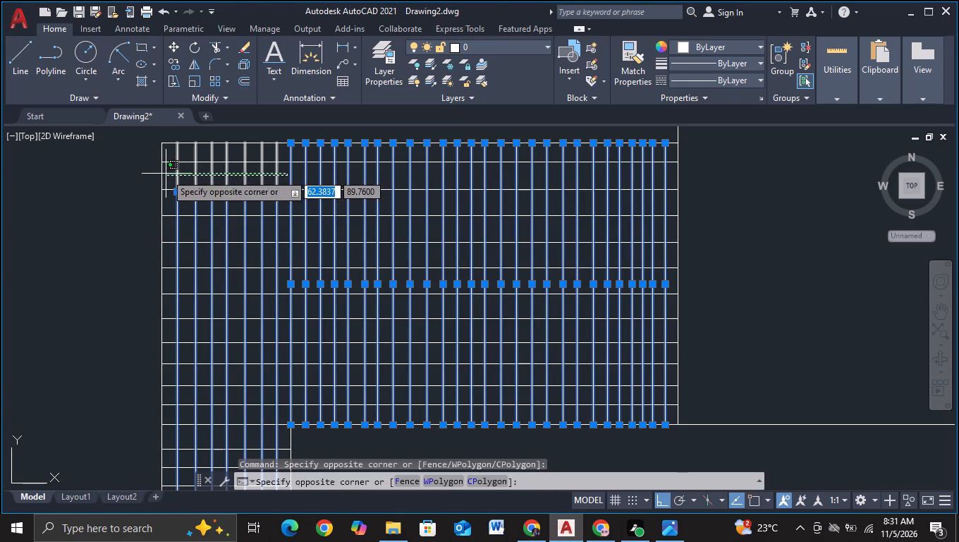
click(166, 174)
scroll(176, 303, down, 1)
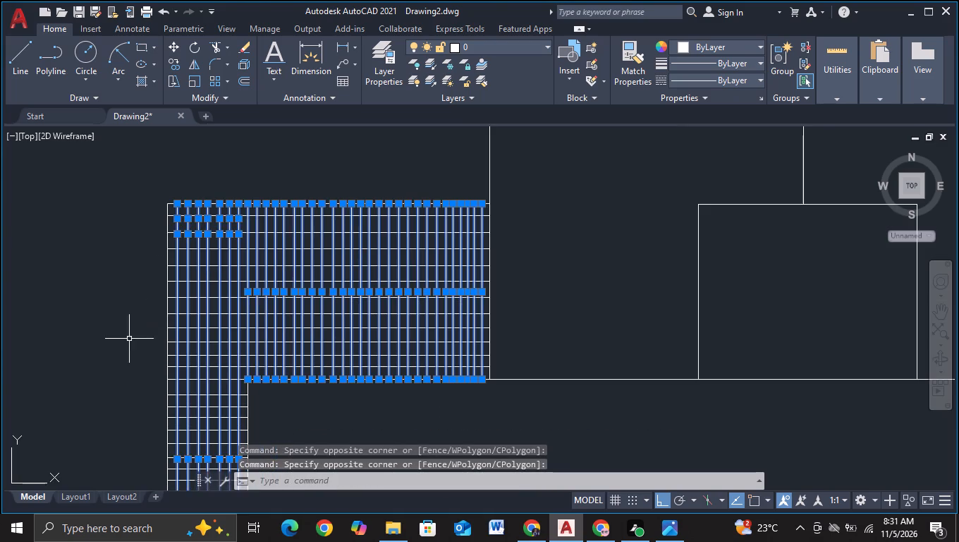
middle_drag(128, 341, 157, 234)
scroll(147, 323, down, 1)
middle_drag(147, 328, 145, 263)
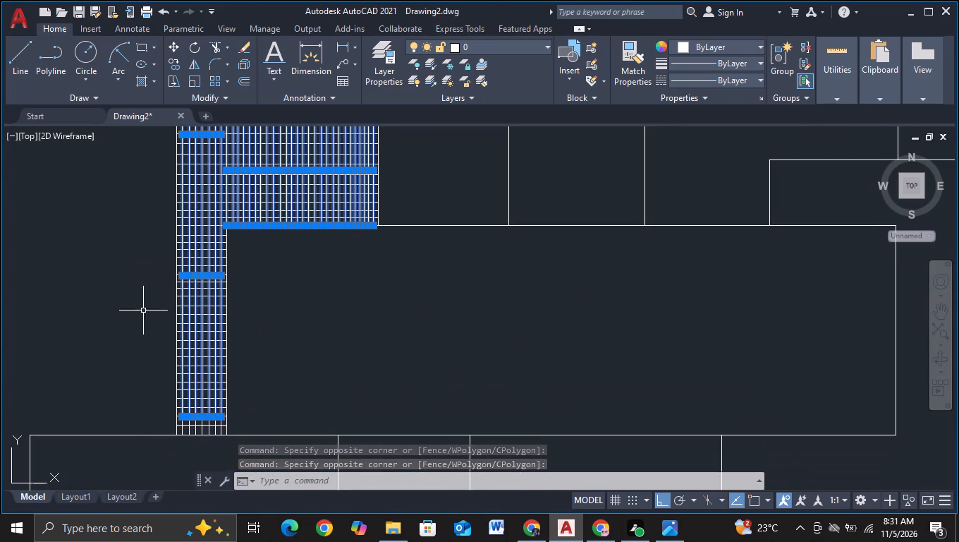
scroll(217, 383, up, 2)
middle_drag(291, 421, 293, 259)
scroll(235, 340, up, 1)
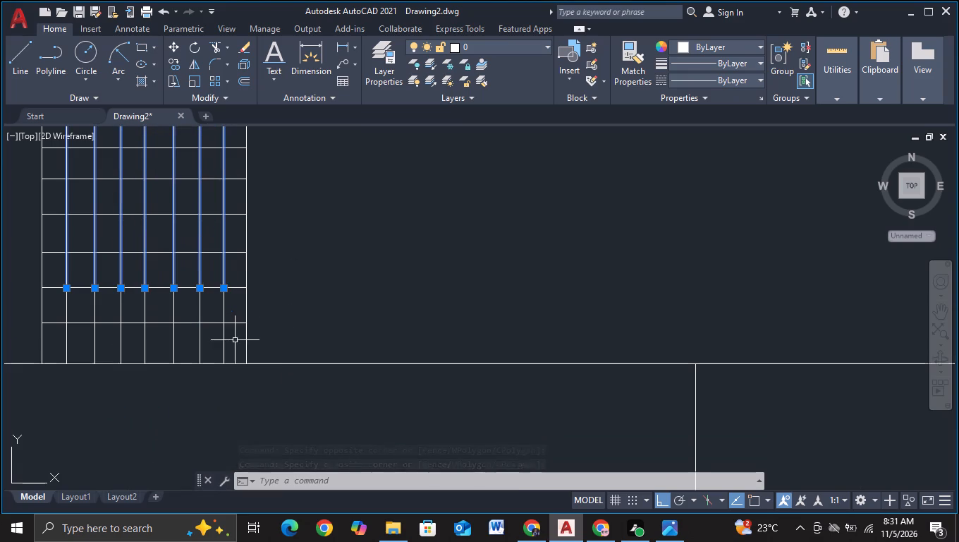
click(231, 312)
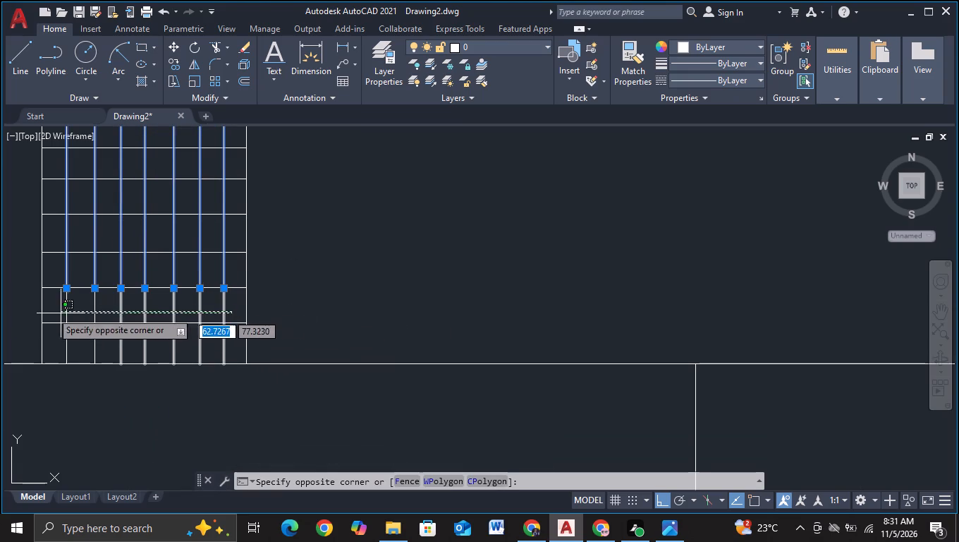
click(47, 311)
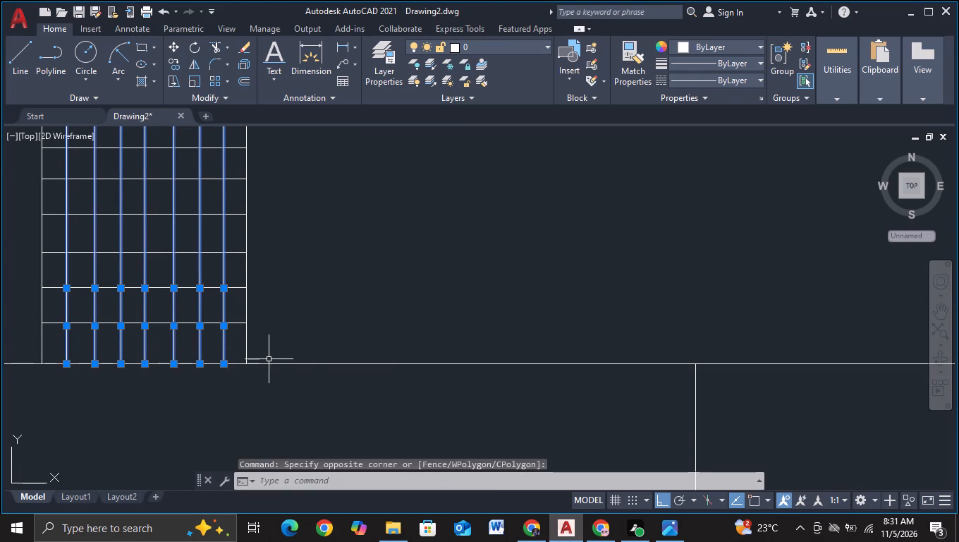
key(c)
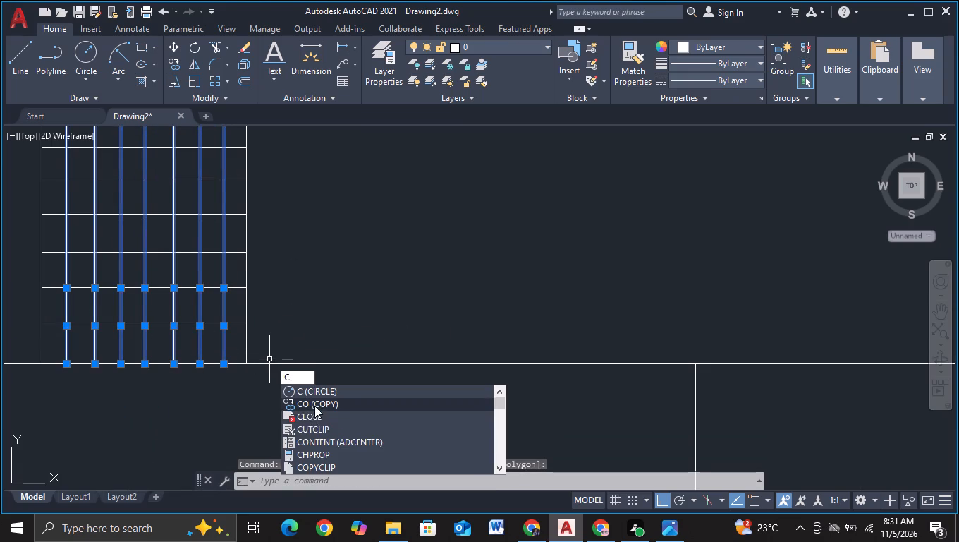
double_click(314, 406)
scroll(417, 386, down, 3)
middle_drag(418, 386, 164, 373)
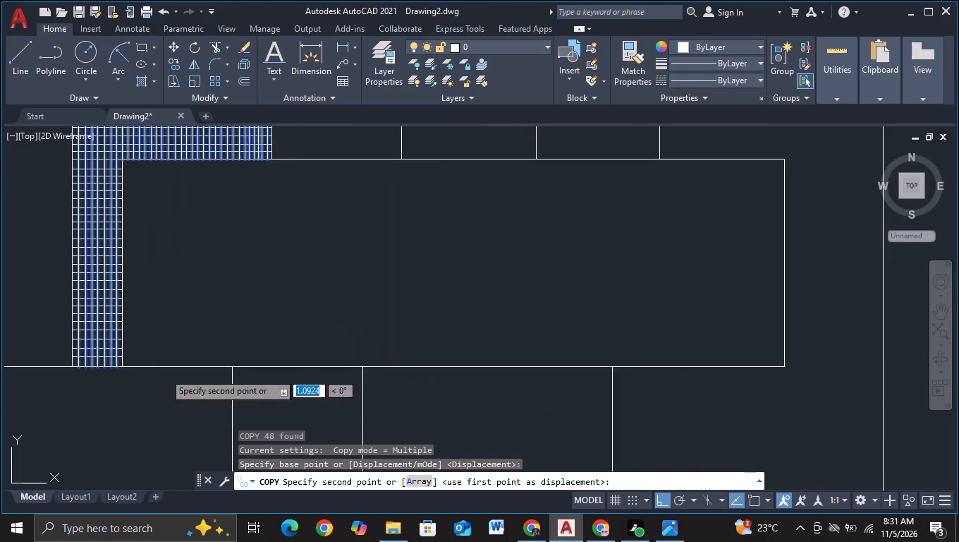
scroll(391, 333, down, 2)
middle_drag(428, 330, 1, 315)
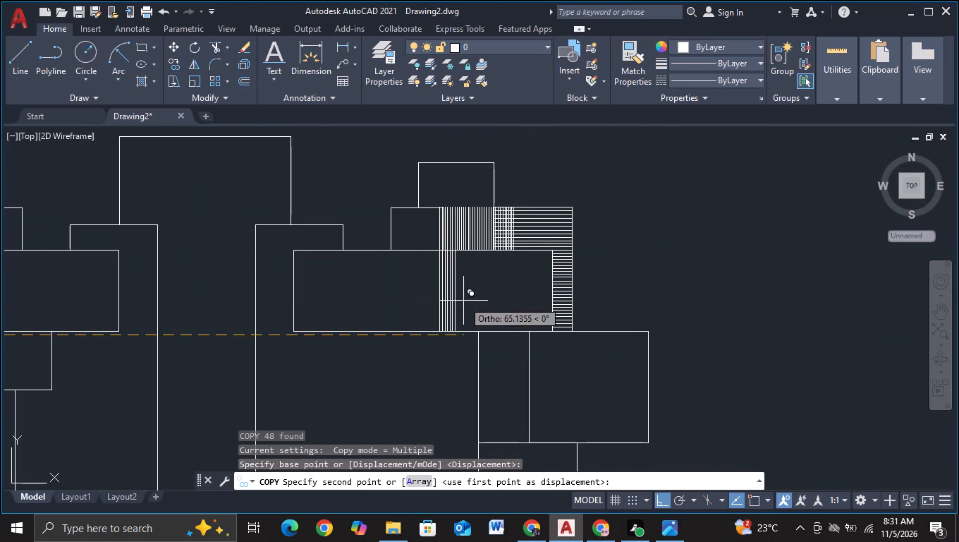
scroll(468, 301, up, 1)
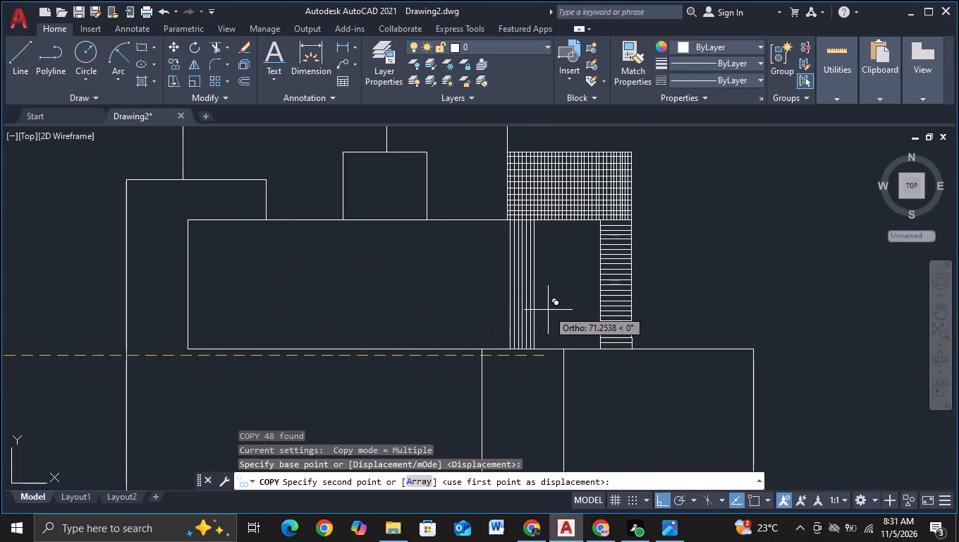
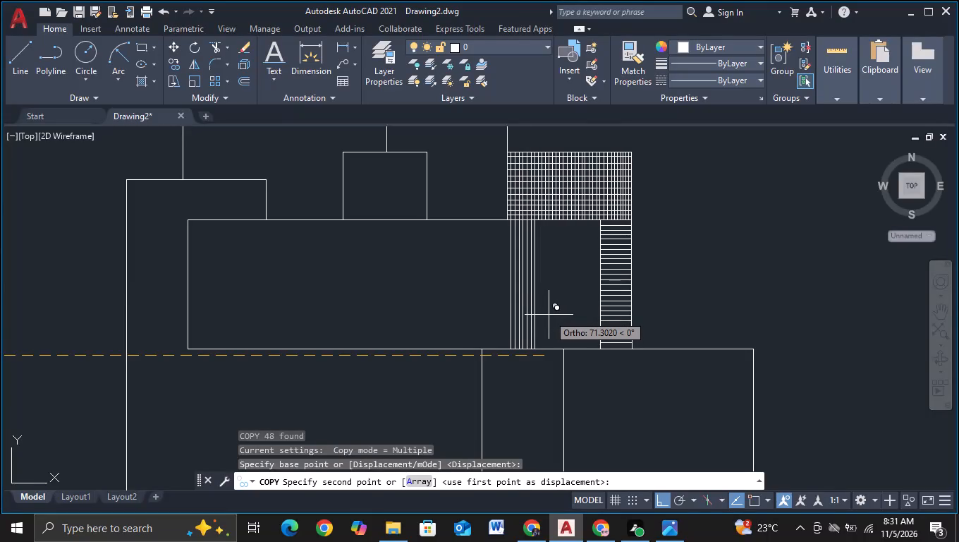
Place the copied vertical grid lines on the right outer step, about 71.3 units across, and end the copy.
click(549, 315)
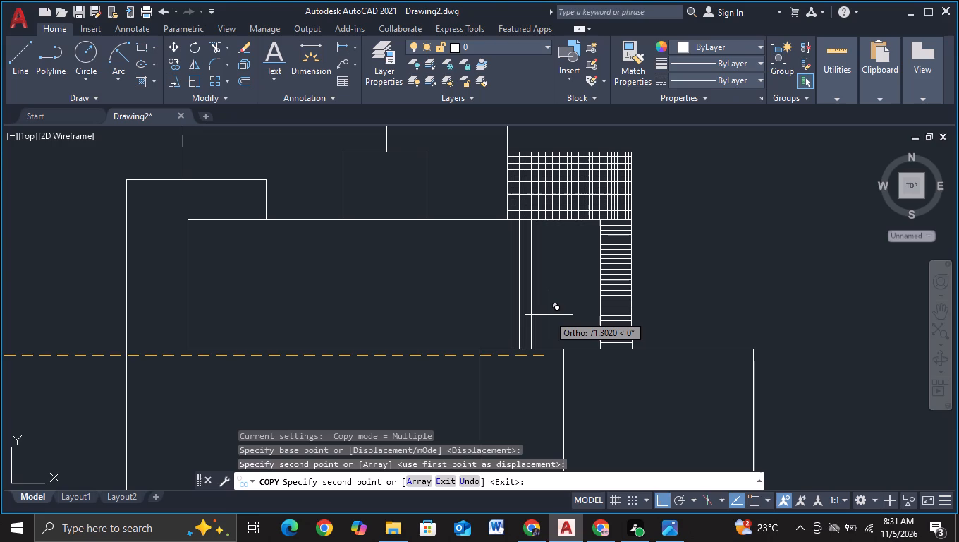
key(Escape)
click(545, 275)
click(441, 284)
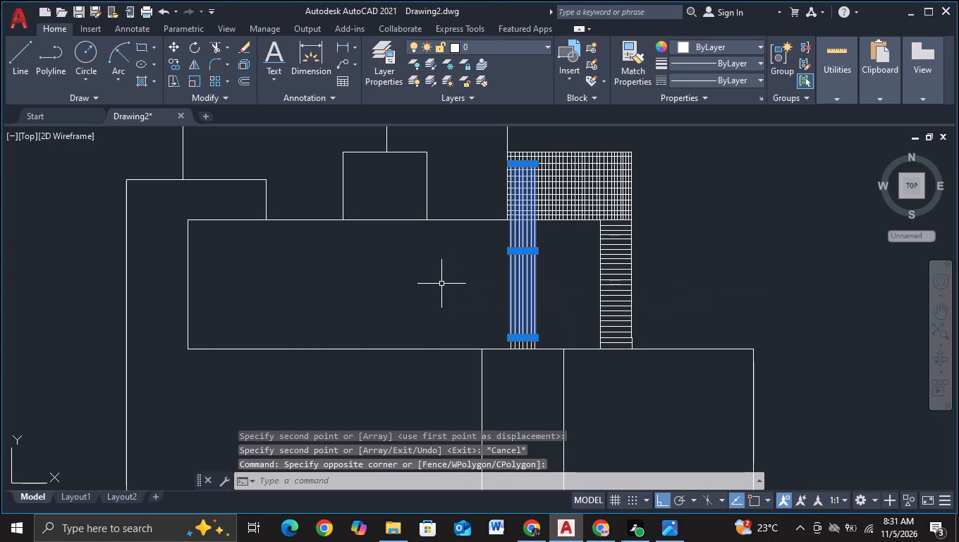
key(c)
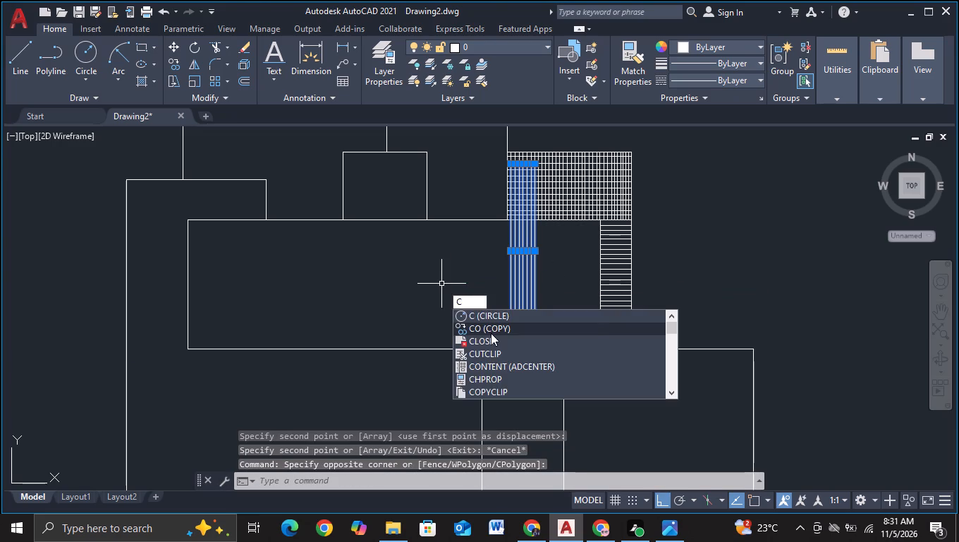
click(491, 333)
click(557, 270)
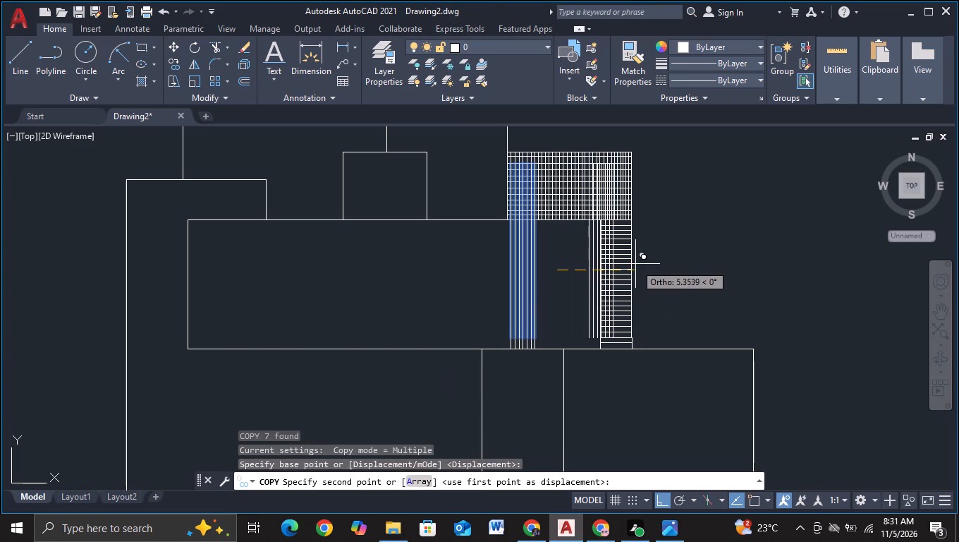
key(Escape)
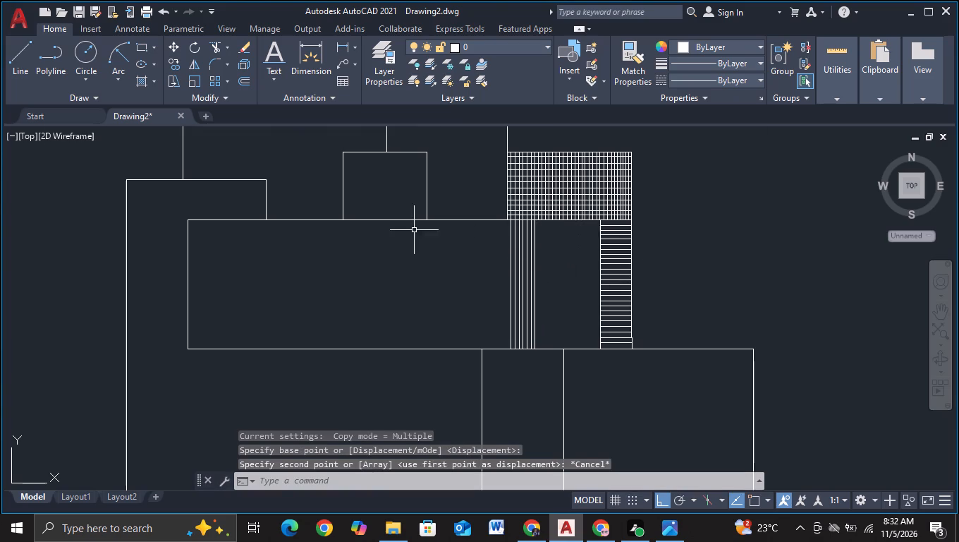
Trim the seven long vertical lines between the upper grid's lowest horizontal line and the right wide block's top edge.
scroll(413, 230, up, 2)
middle_drag(495, 253, 298, 352)
scroll(338, 342, up, 1)
middle_drag(384, 359, 176, 313)
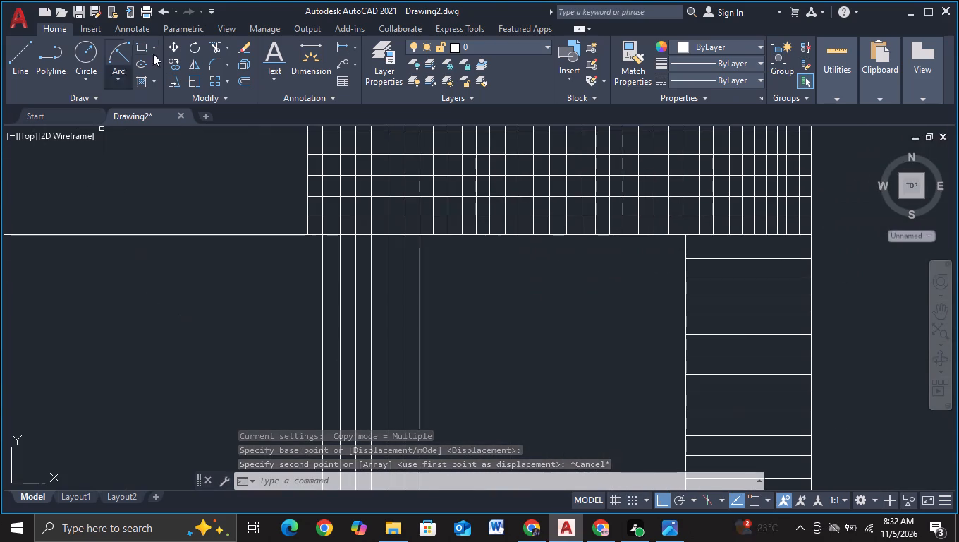
click(216, 45)
scroll(377, 240, up, 1)
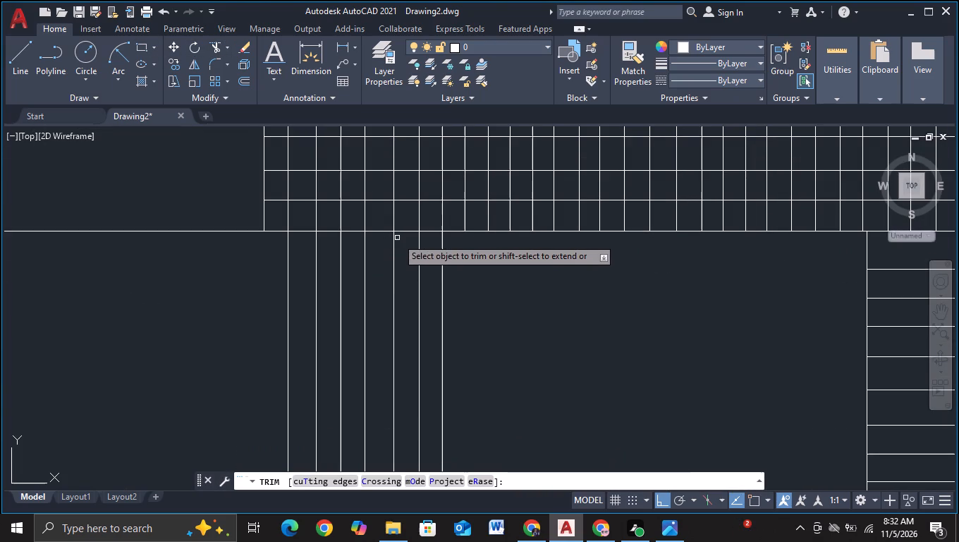
click(446, 217)
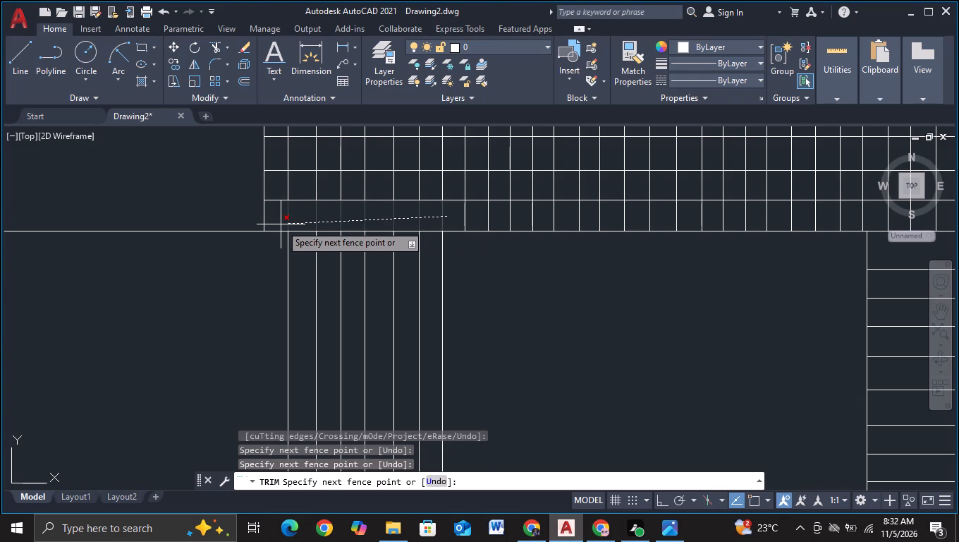
click(281, 224)
key(Escape)
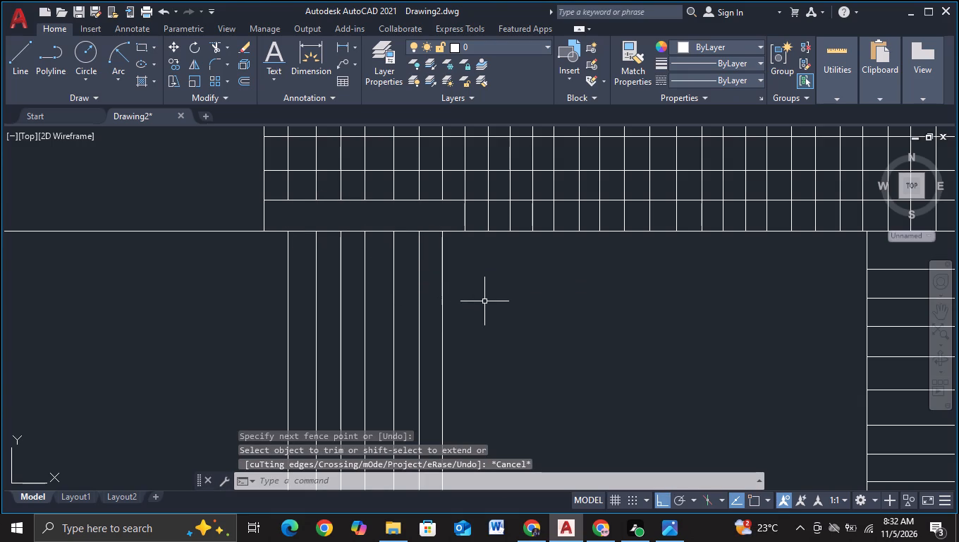
Copy the seven vertical lines inside the right wide block, with their short bottom segments, about 6.4 units across into the outer strip.
click(276, 215)
scroll(336, 366, down, 2)
middle_drag(338, 370, 289, 277)
middle_drag(343, 417, 267, 302)
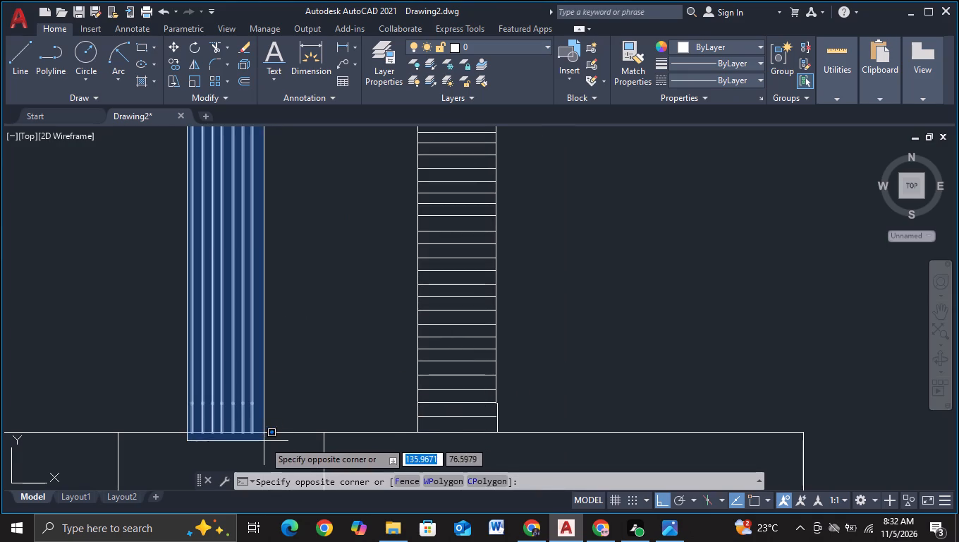
click(260, 442)
key(c)
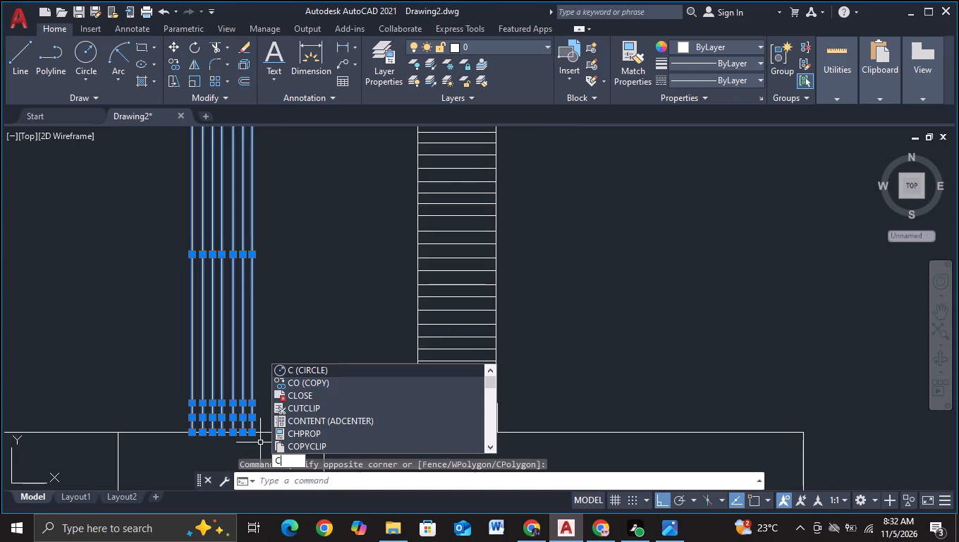
double_click(313, 384)
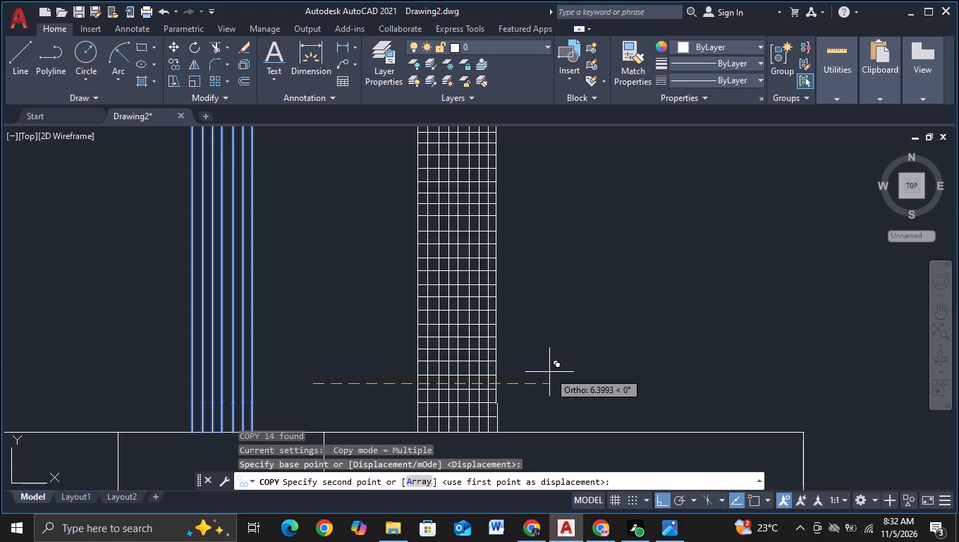
click(549, 372)
key(Escape)
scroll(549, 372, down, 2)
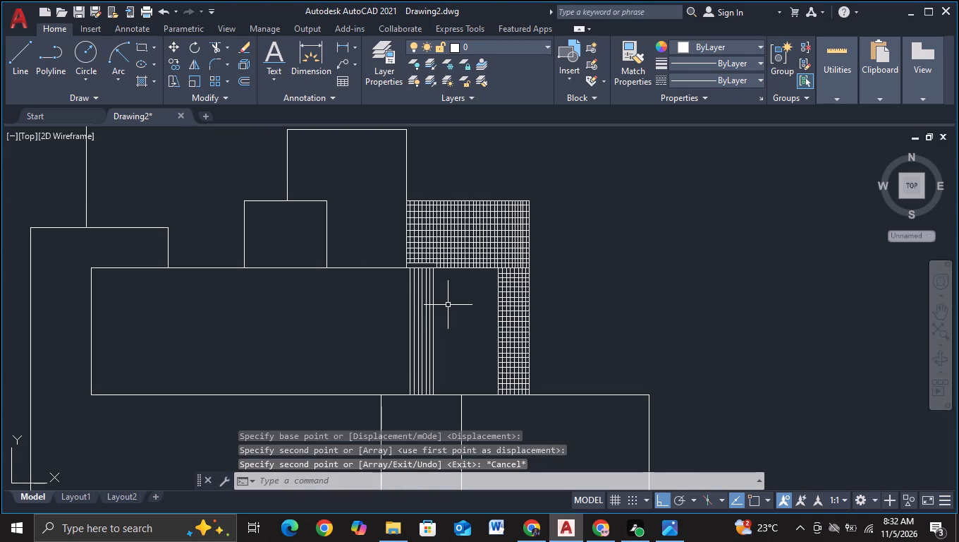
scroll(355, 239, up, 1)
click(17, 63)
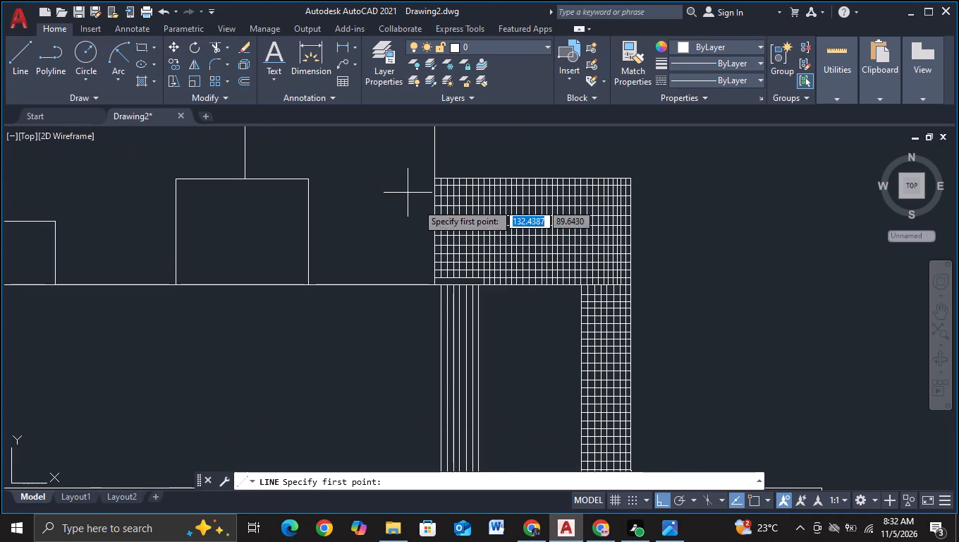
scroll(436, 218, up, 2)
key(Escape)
Extend the seven vertical lines inside the right wide block up to the upper grid's lowest horizontal line.
key(e)
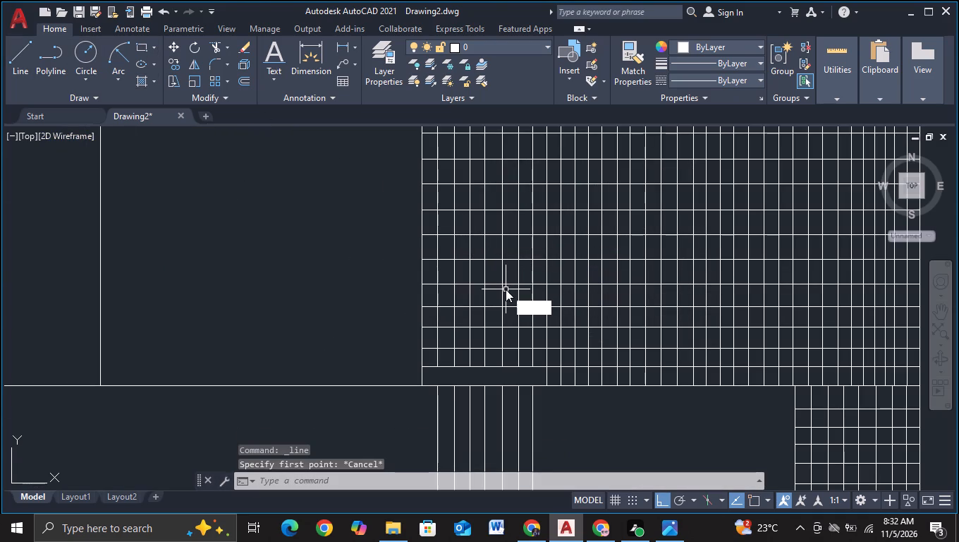
click(560, 335)
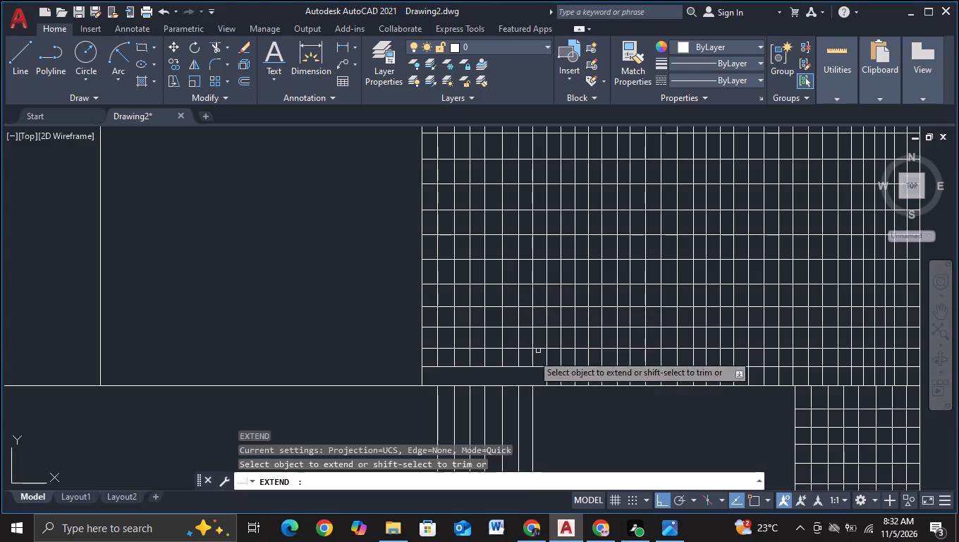
click(543, 405)
click(413, 410)
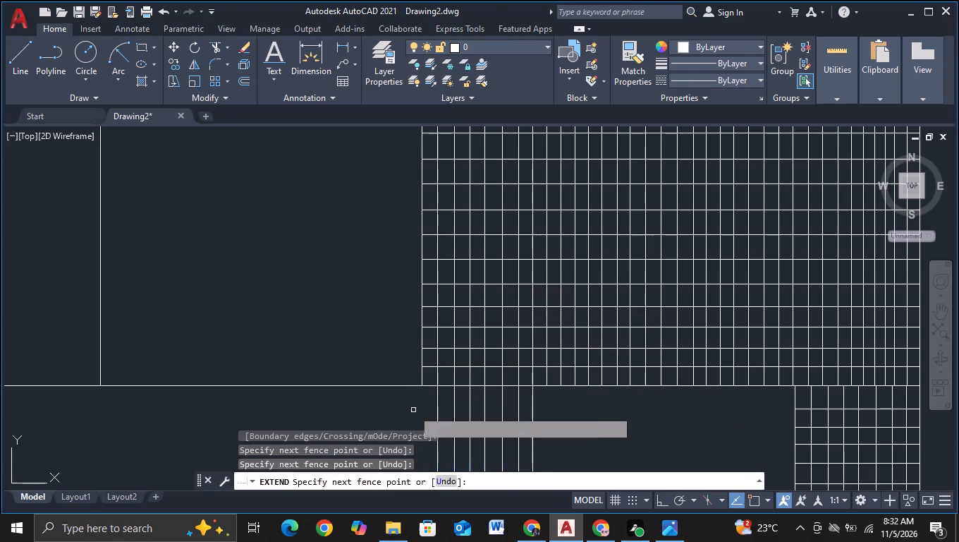
key(Escape)
Trim away the seven leftover long vertical lines inside the right wide block, below the upper grid.
middle_drag(413, 412, 360, 275)
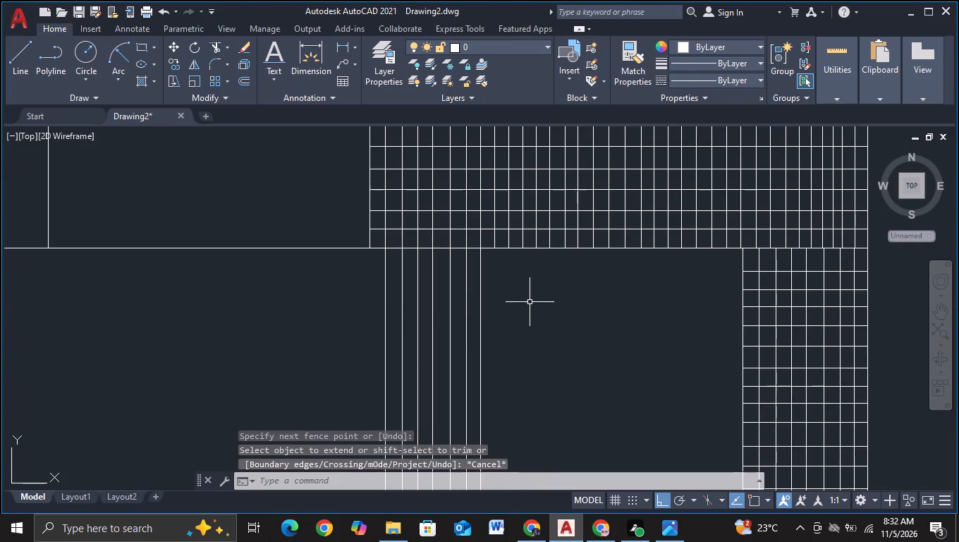
click(532, 303)
key(Escape)
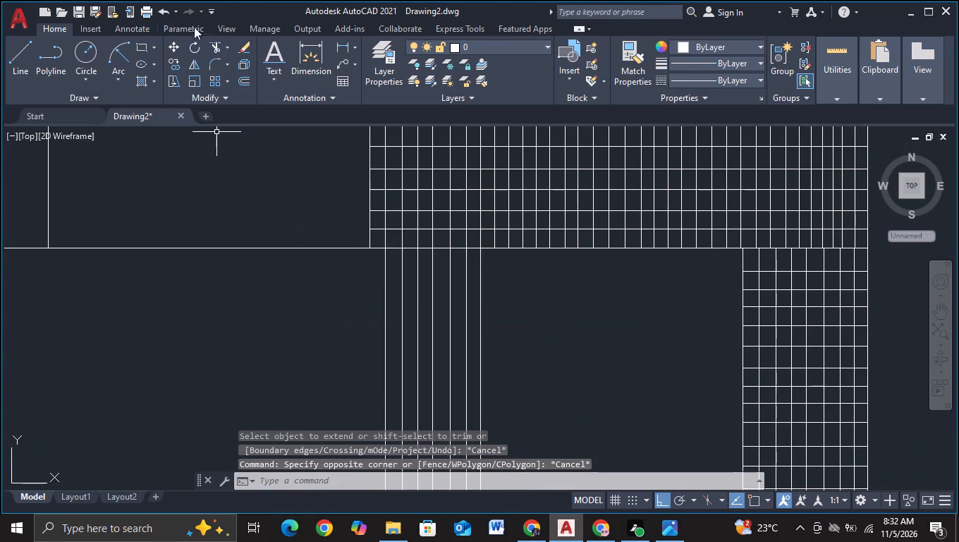
click(213, 47)
click(520, 315)
click(332, 313)
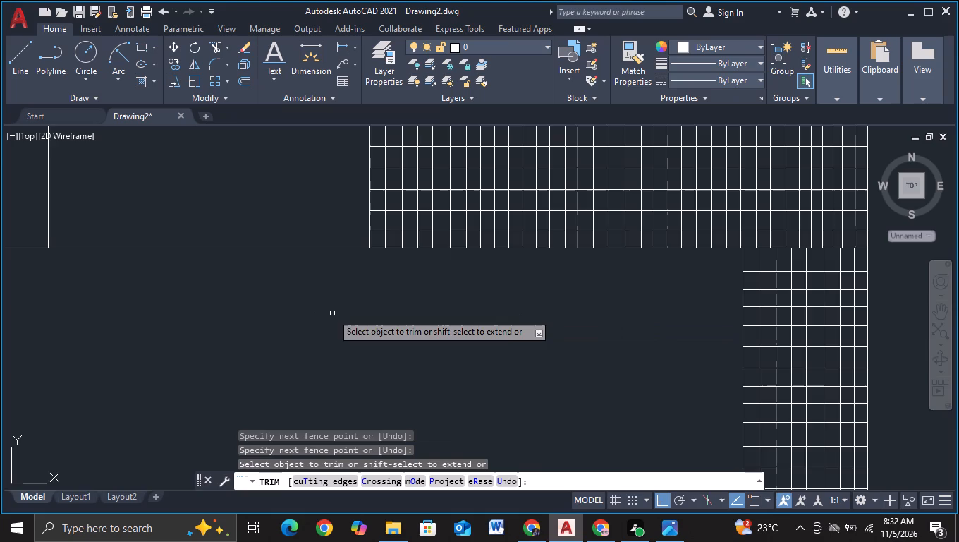
scroll(332, 313, down, 3)
key(Escape)
Trim away the seven short leftover segments standing on the right wide block's bottom edge.
scroll(559, 291, down, 2)
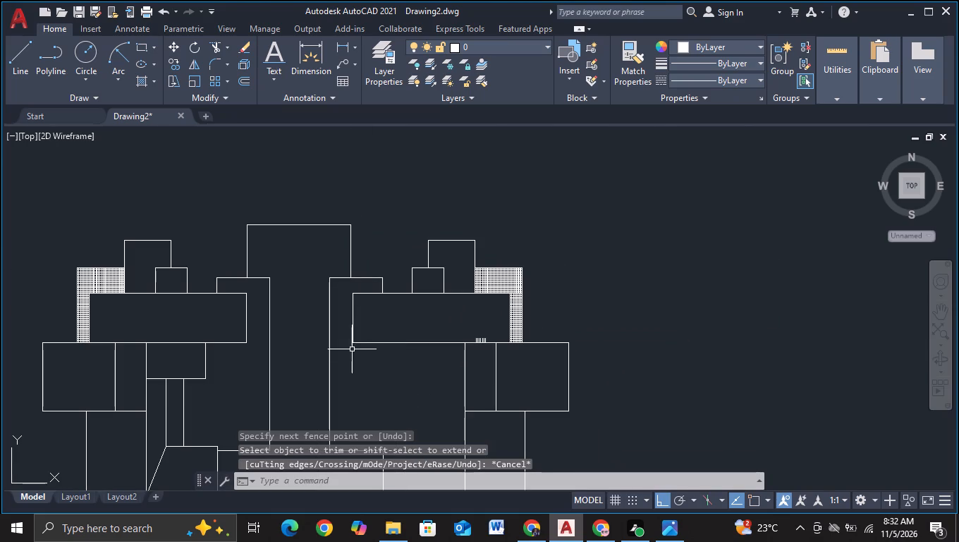
scroll(453, 348, up, 3)
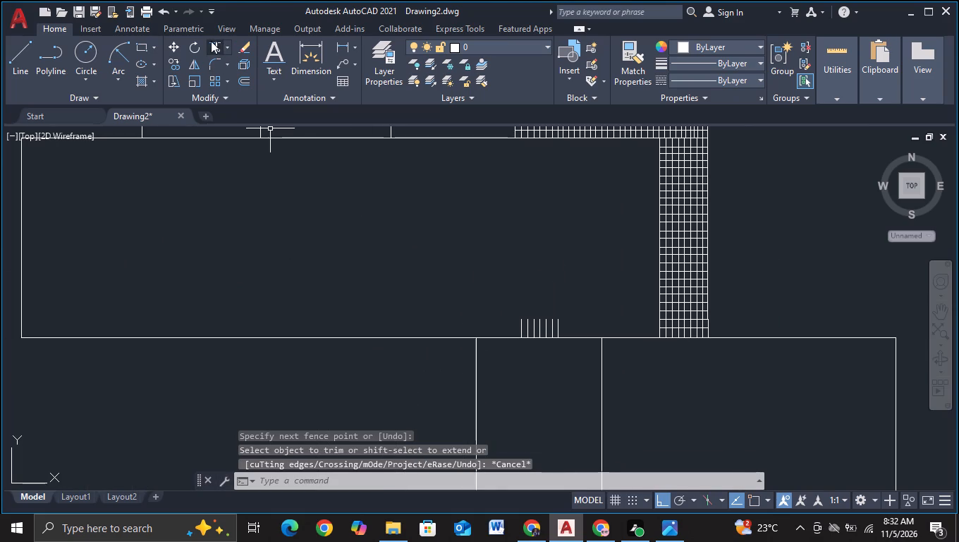
click(212, 42)
click(578, 327)
click(491, 327)
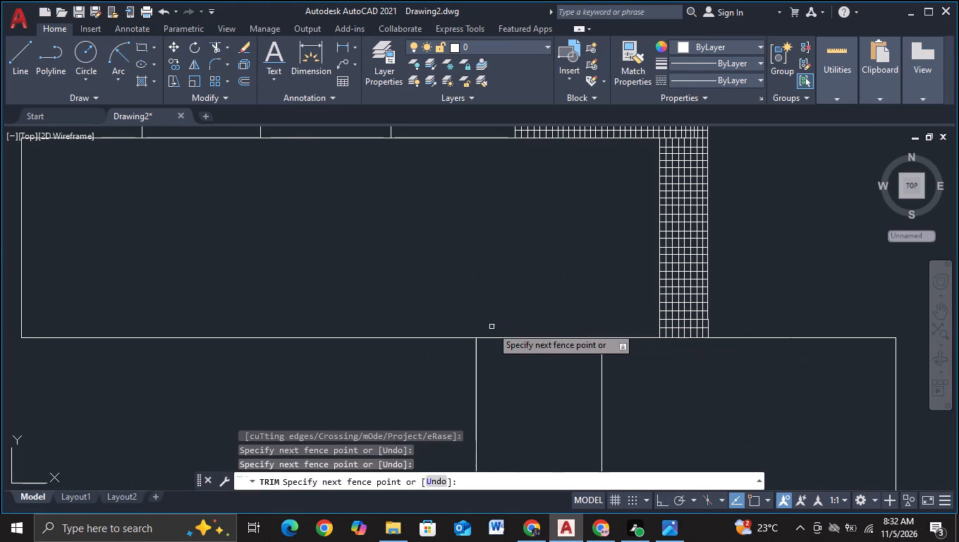
key(Escape)
With object snap on, draw an inner frame in the left tall upper block: about 9 units up, 7 across, and down into the smaller block.
scroll(389, 291, down, 3)
middle_drag(319, 337, 457, 289)
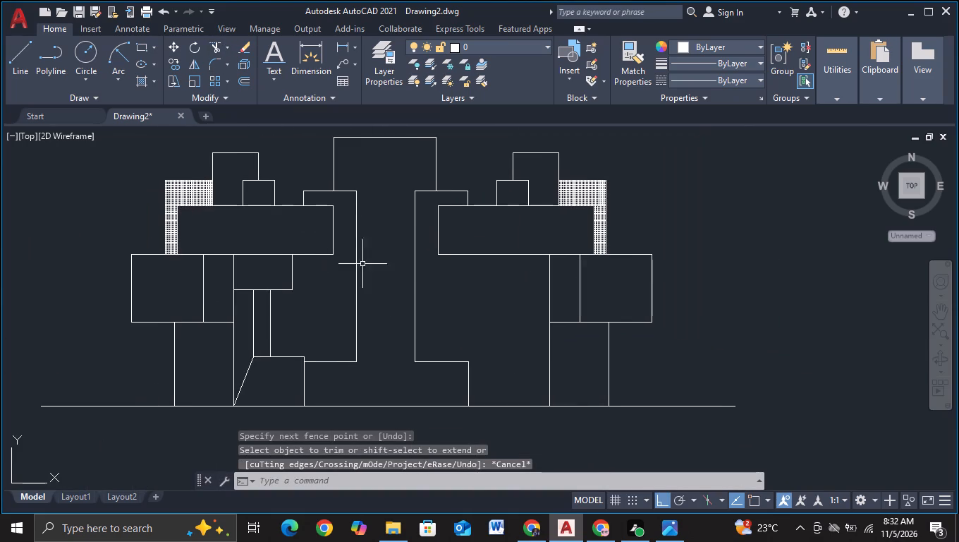
middle_drag(377, 239, 382, 301)
scroll(383, 301, up, 1)
middle_drag(393, 219, 561, 285)
scroll(238, 279, up, 2)
scroll(252, 317, down, 1)
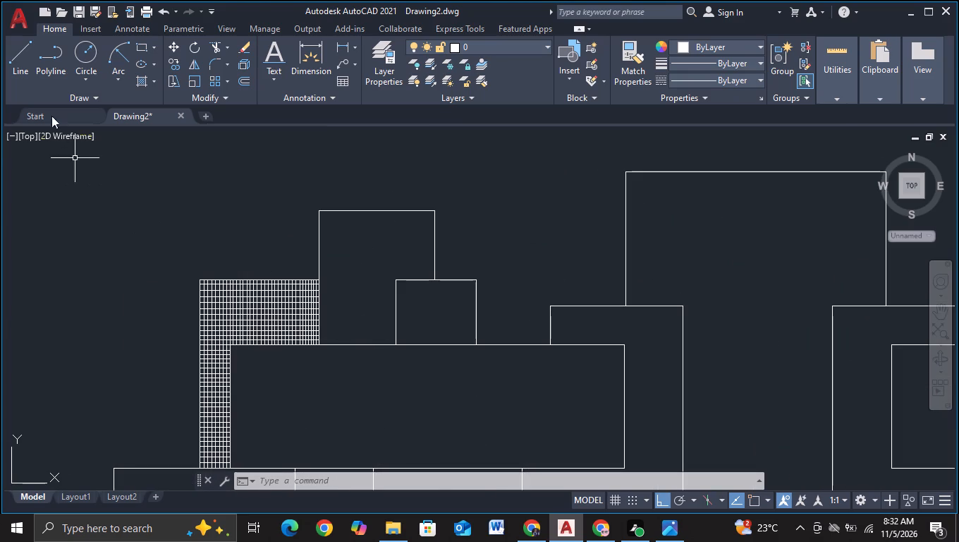
click(15, 54)
scroll(367, 351, up, 1)
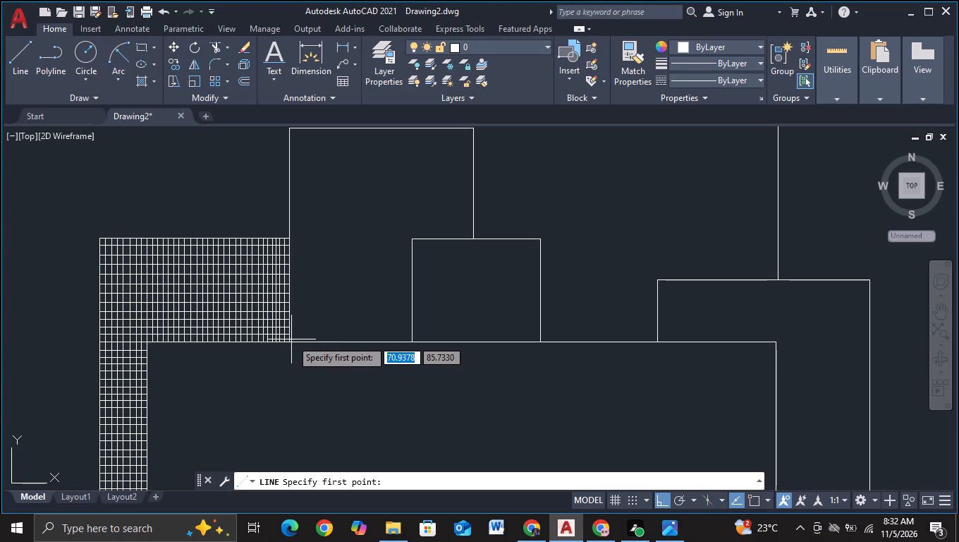
key(F3)
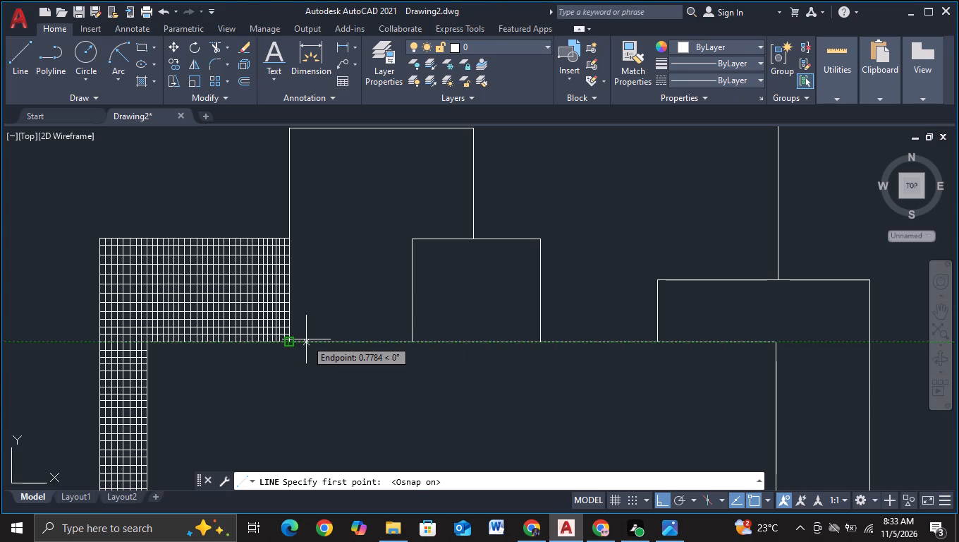
click(302, 341)
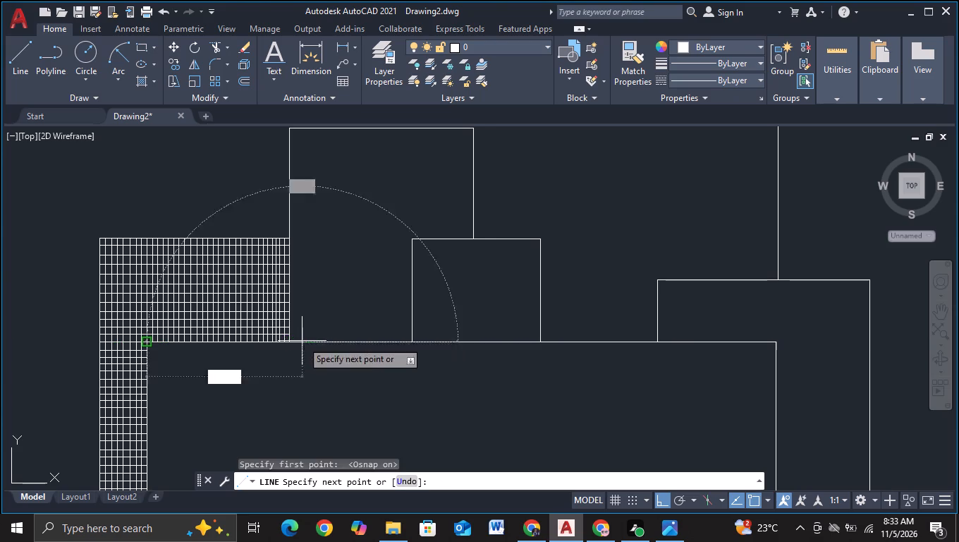
click(305, 142)
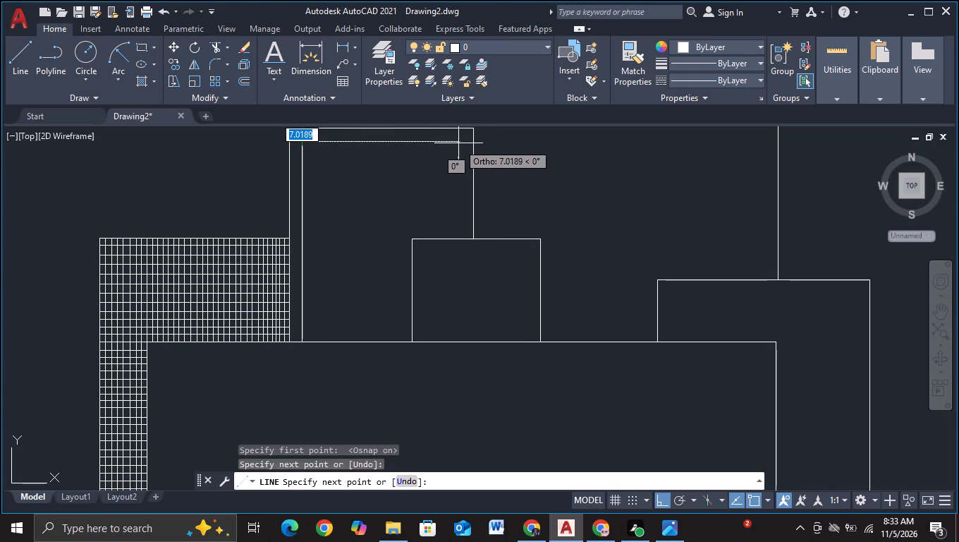
click(458, 145)
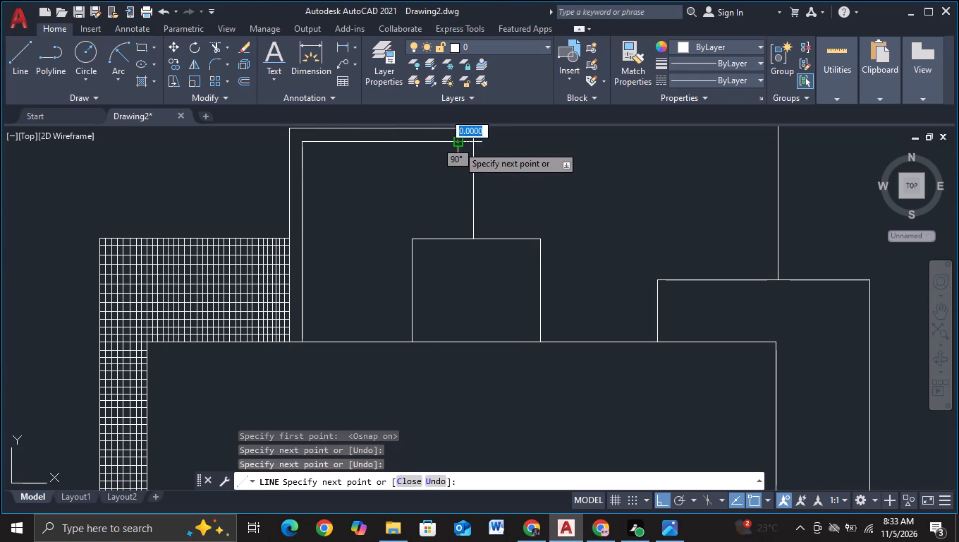
click(469, 294)
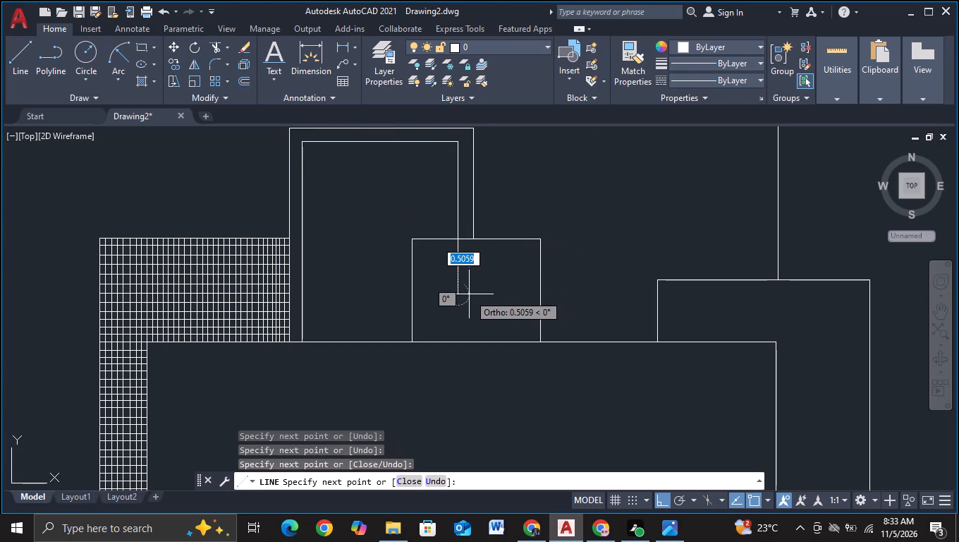
key(Escape)
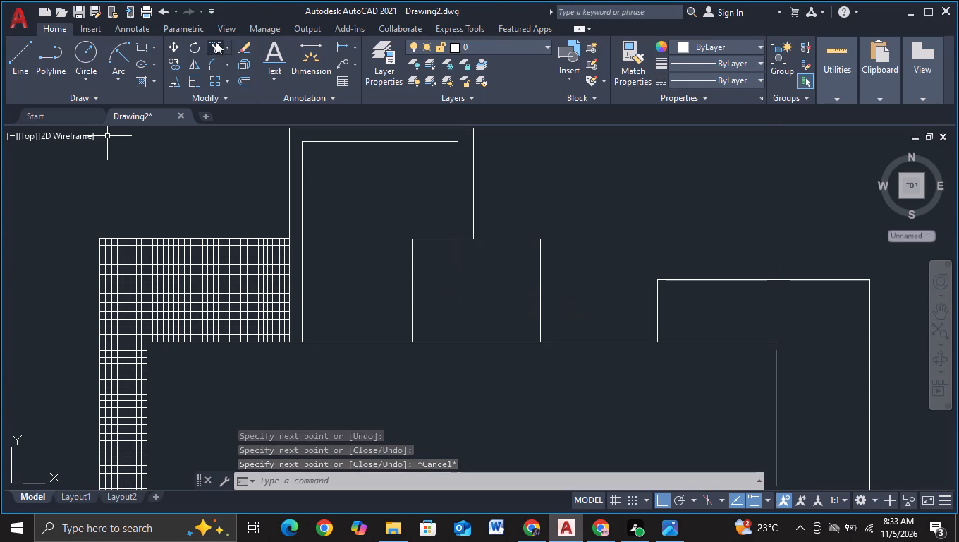
Trim the end of the inner frame's vertical line that overhangs into the smaller block.
click(215, 42)
click(447, 291)
click(482, 281)
key(Escape)
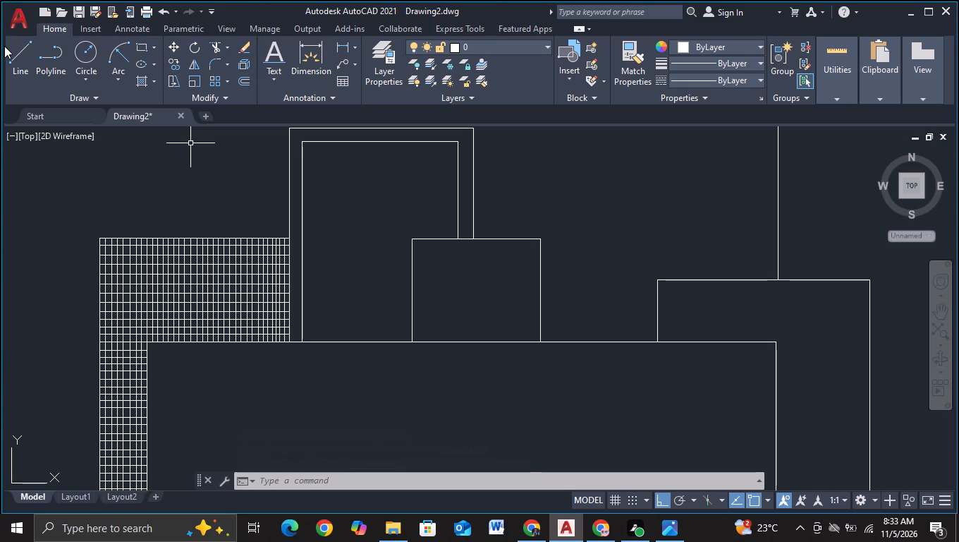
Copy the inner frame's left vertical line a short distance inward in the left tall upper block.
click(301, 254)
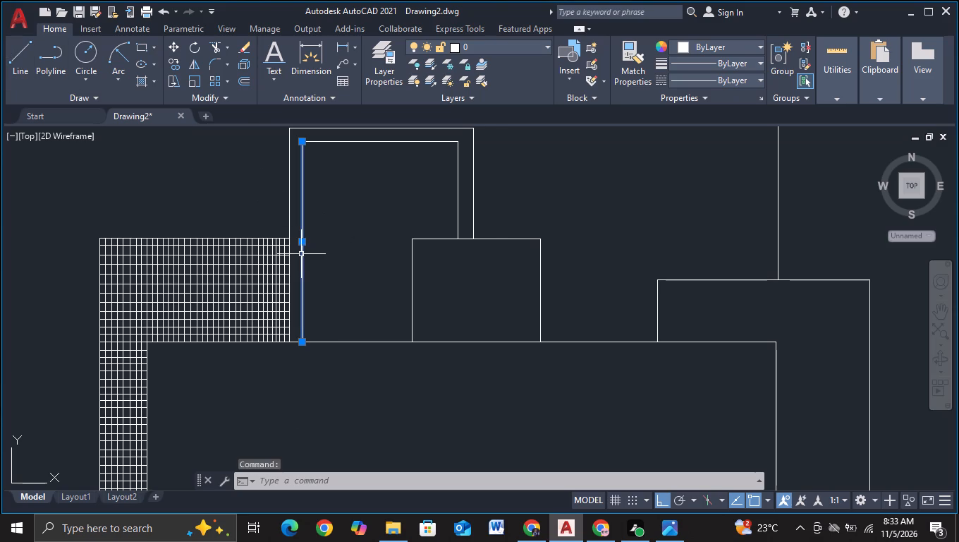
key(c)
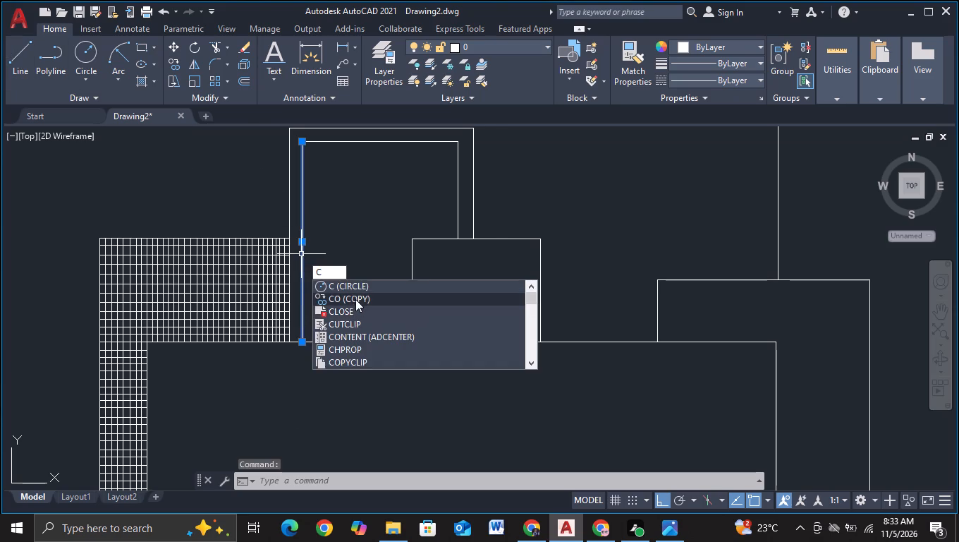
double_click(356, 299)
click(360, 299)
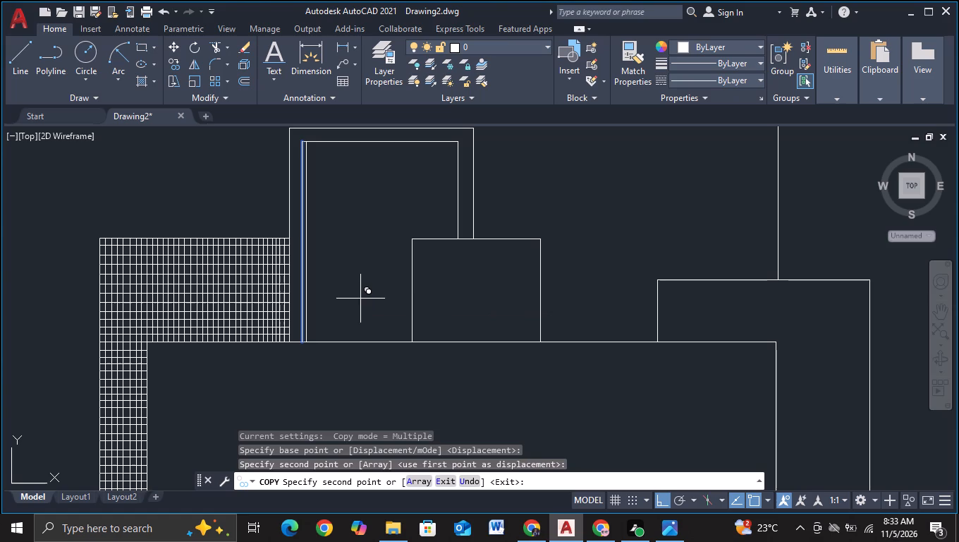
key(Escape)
Erase the inner frame's three lines and the copied vertical line from the left tall upper block.
scroll(367, 296, down, 2)
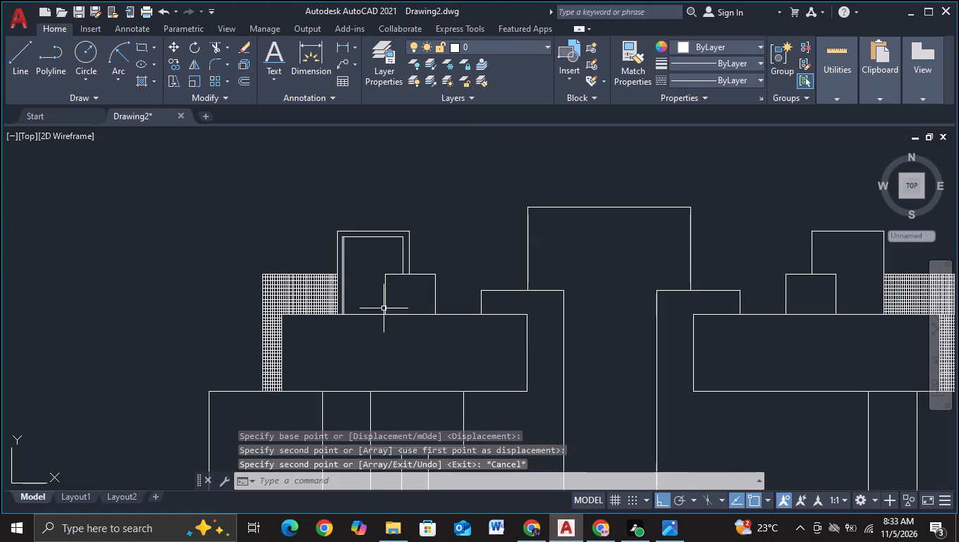
scroll(353, 292, up, 1)
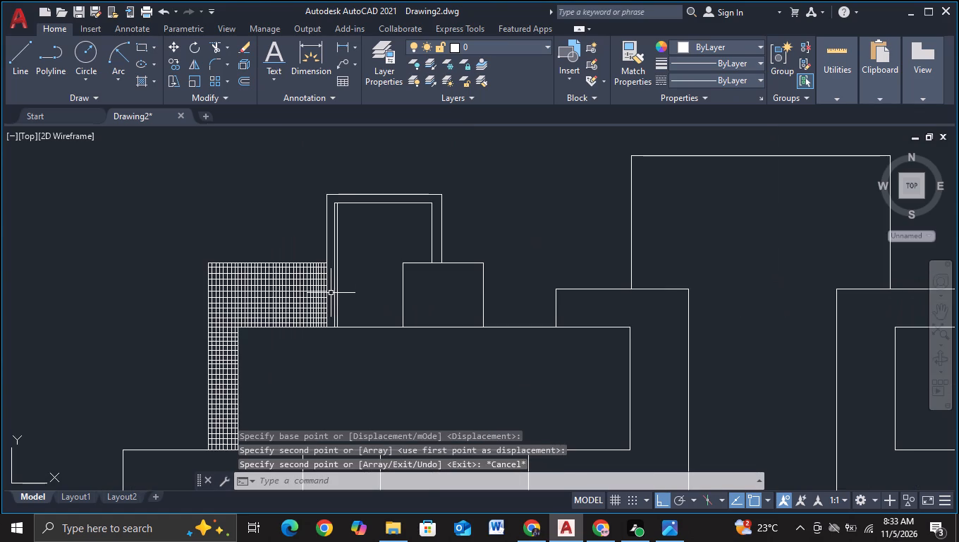
scroll(331, 293, up, 2)
click(587, 183)
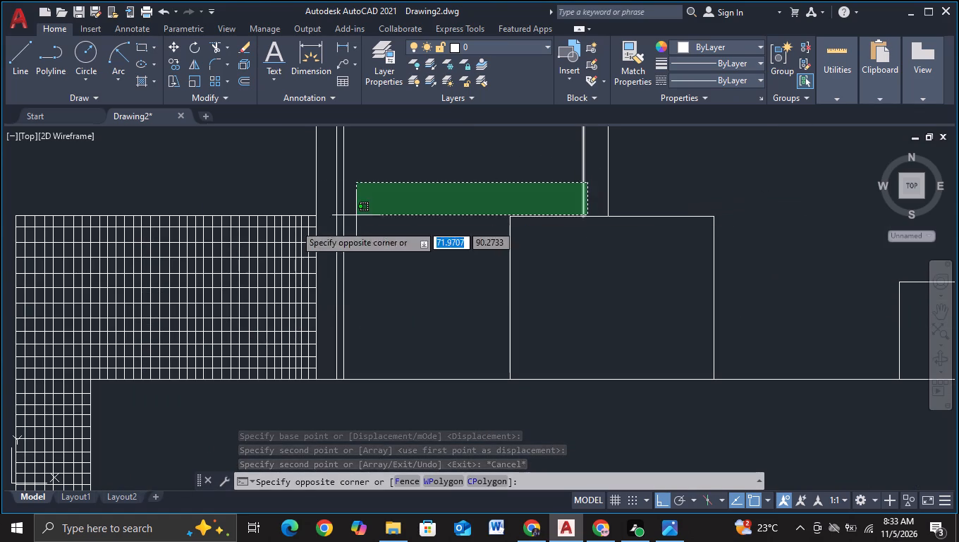
click(334, 191)
middle_drag(403, 190, 384, 362)
click(389, 227)
click(390, 249)
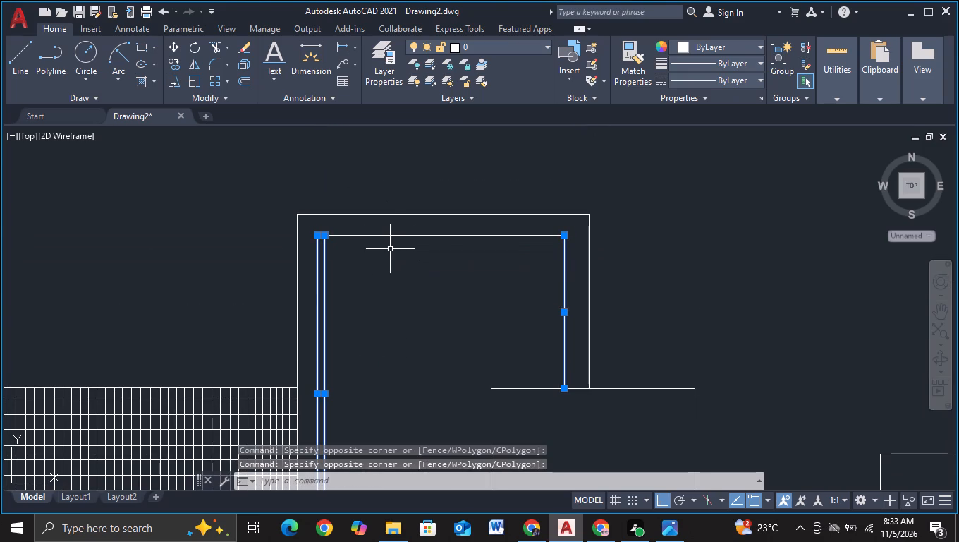
click(390, 249)
click(393, 227)
click(396, 223)
click(372, 249)
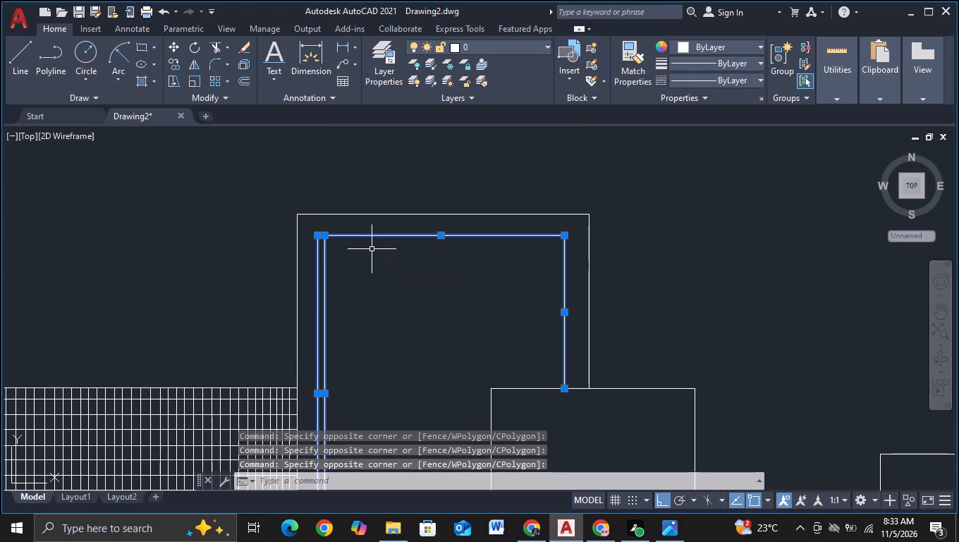
key(Delete)
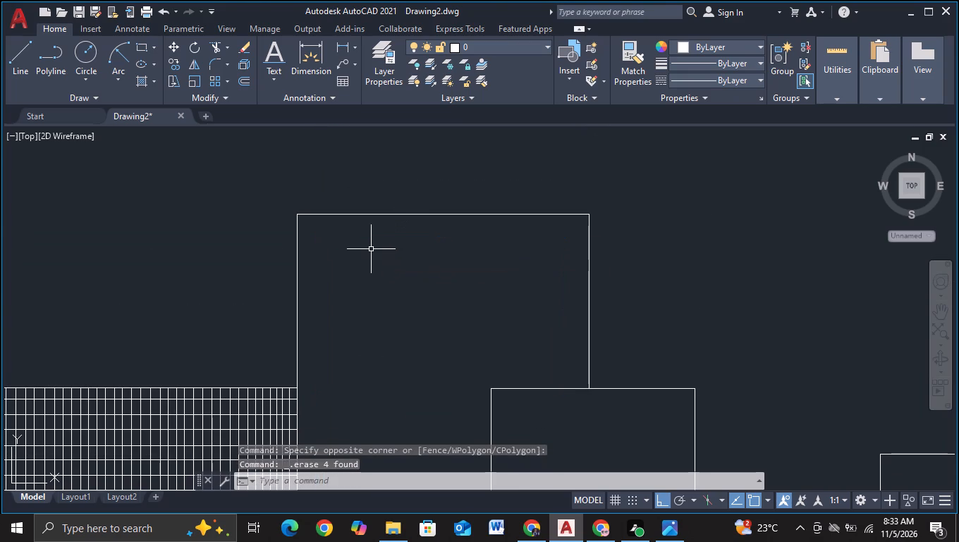
Copy the right vertical edges of both tall upper blocks together ten times leftward, spaced about 0.27 units apart.
scroll(371, 249, down, 3)
middle_drag(427, 274, 271, 265)
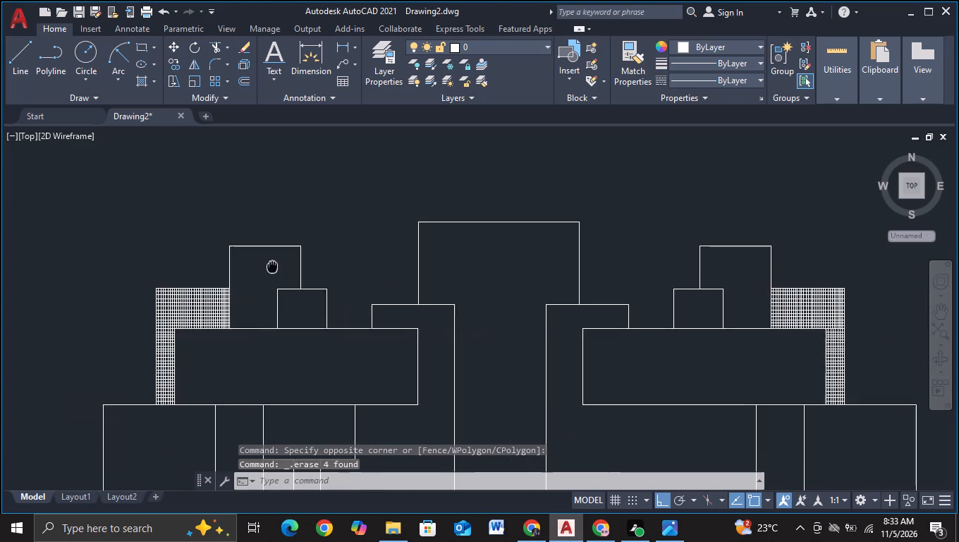
middle_drag(271, 265, 219, 242)
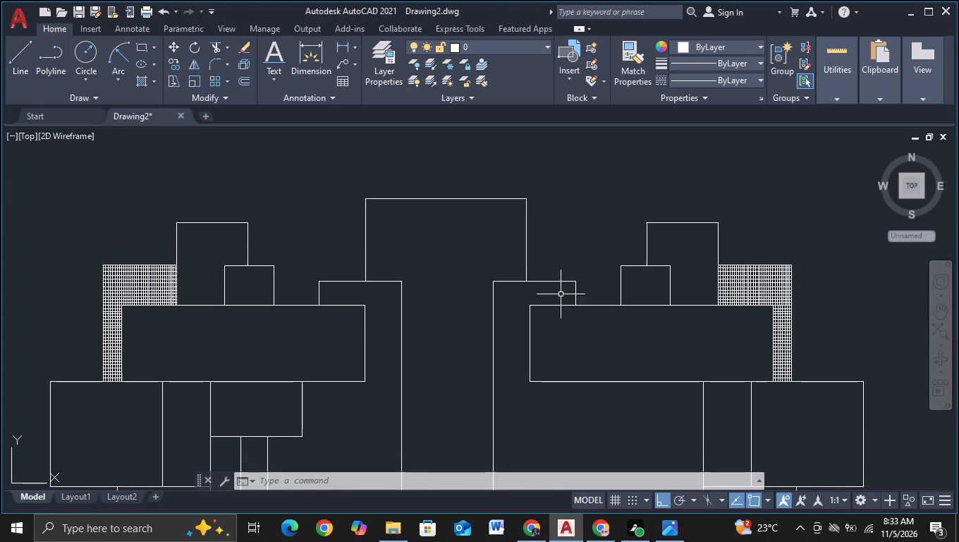
click(719, 241)
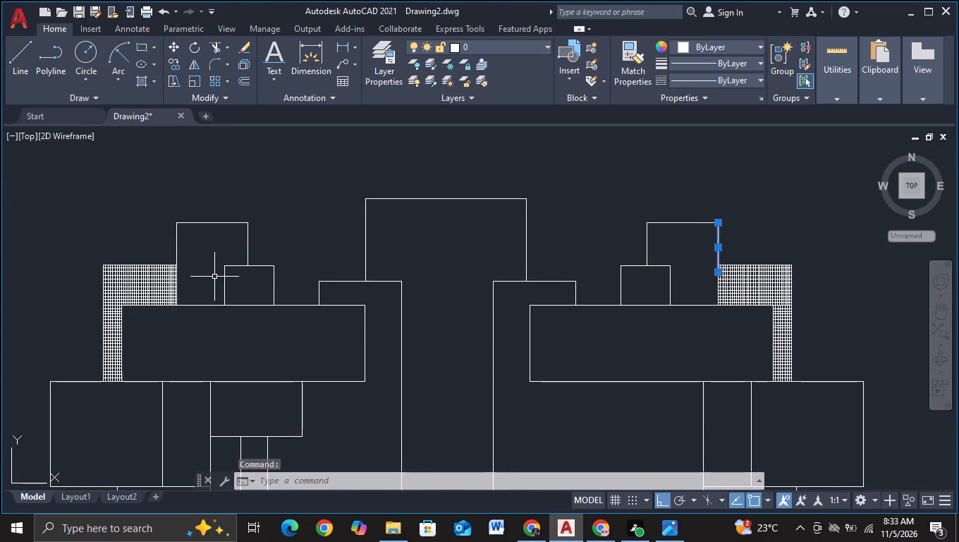
click(246, 240)
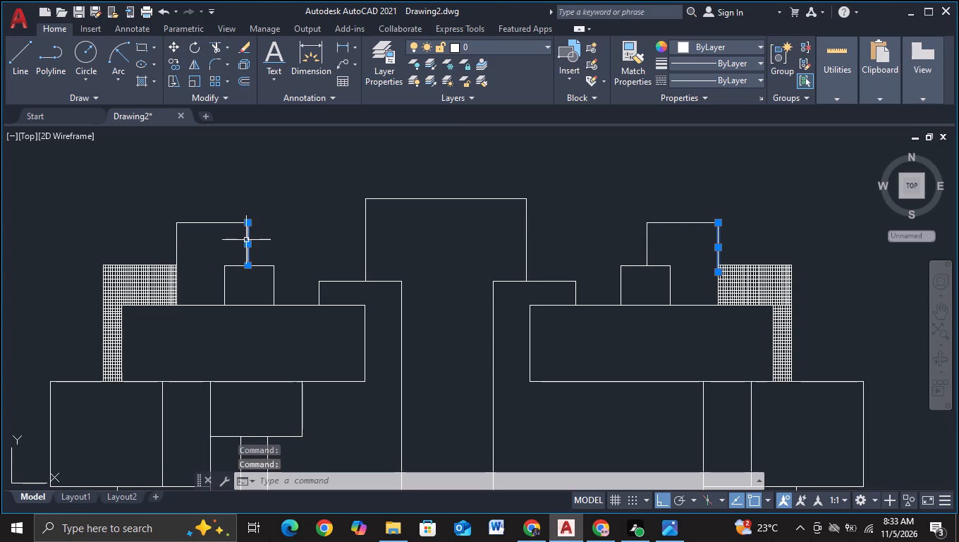
key(c)
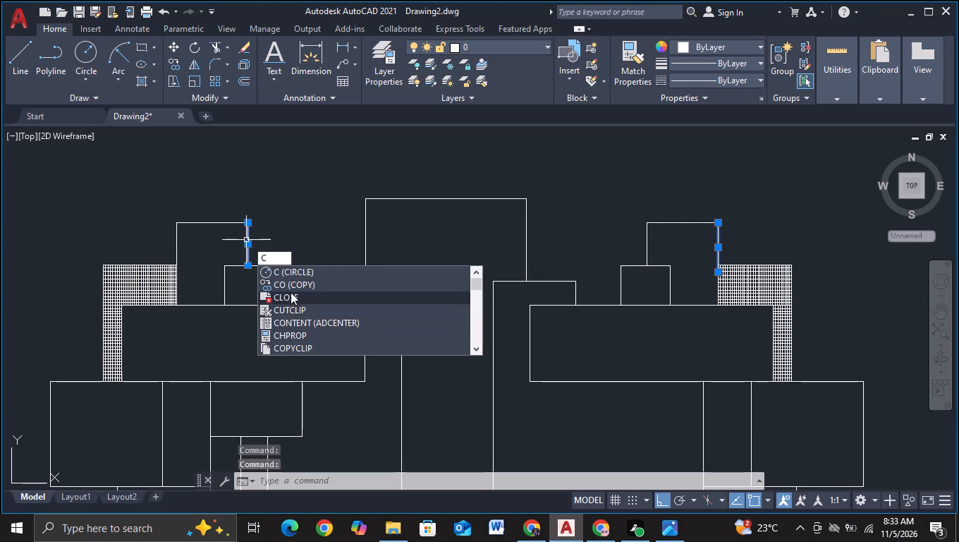
click(291, 288)
click(304, 273)
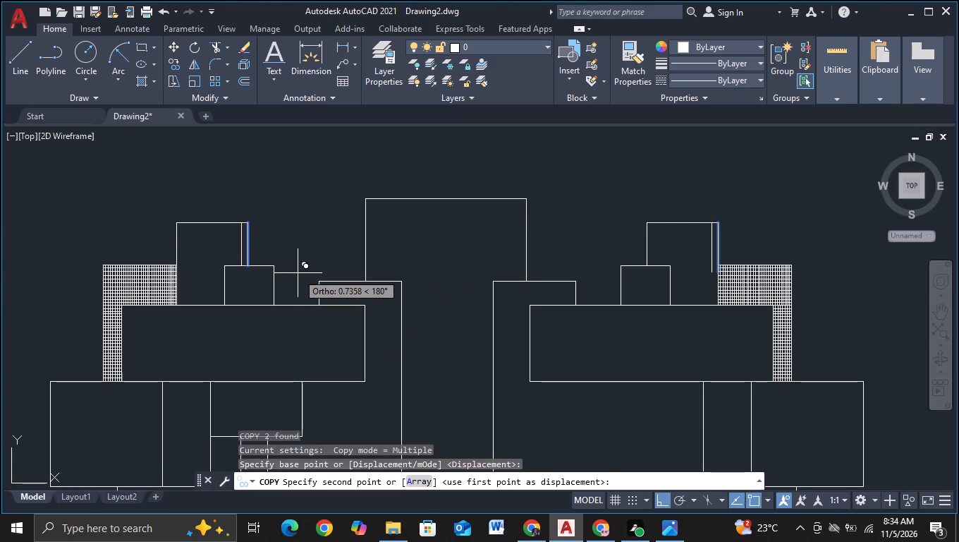
scroll(298, 273, up, 2)
middle_drag(298, 273, 569, 306)
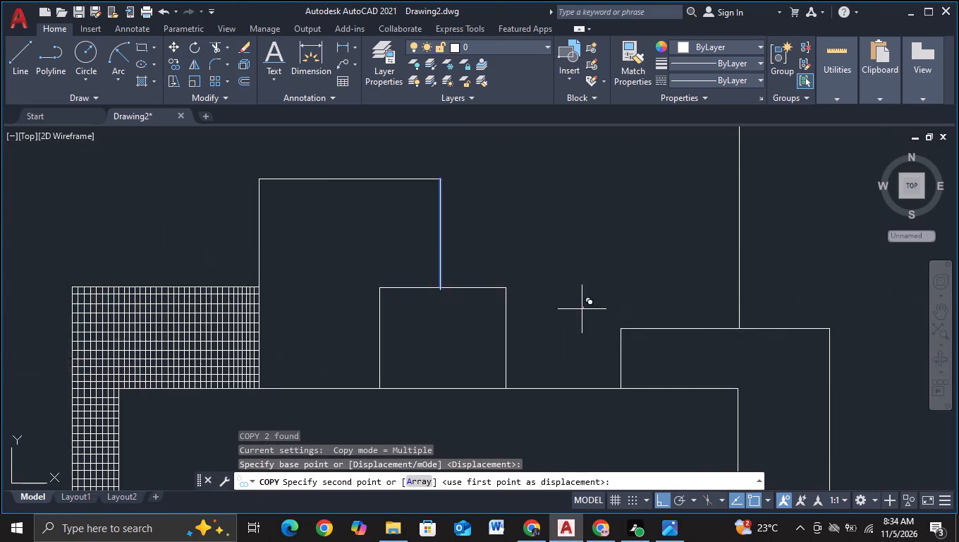
scroll(582, 309, up, 2)
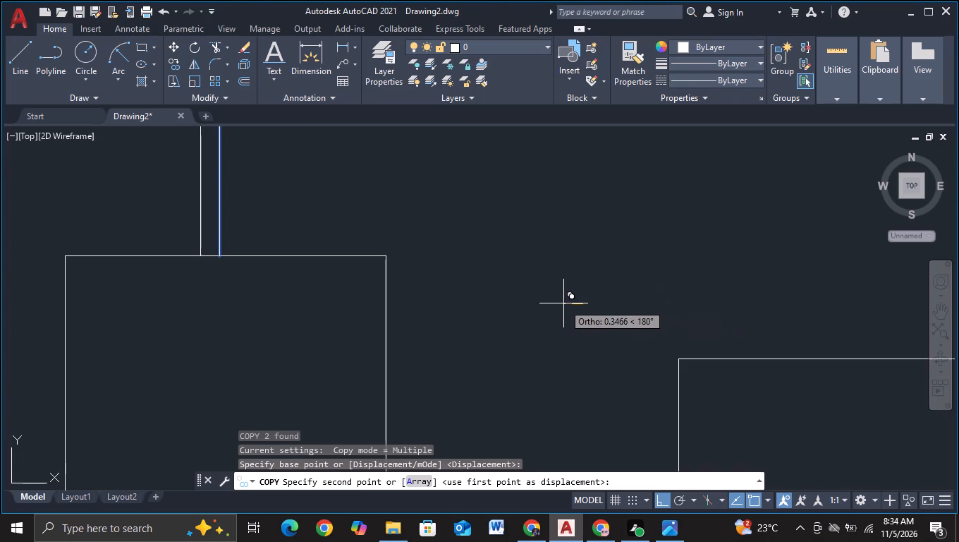
click(568, 298)
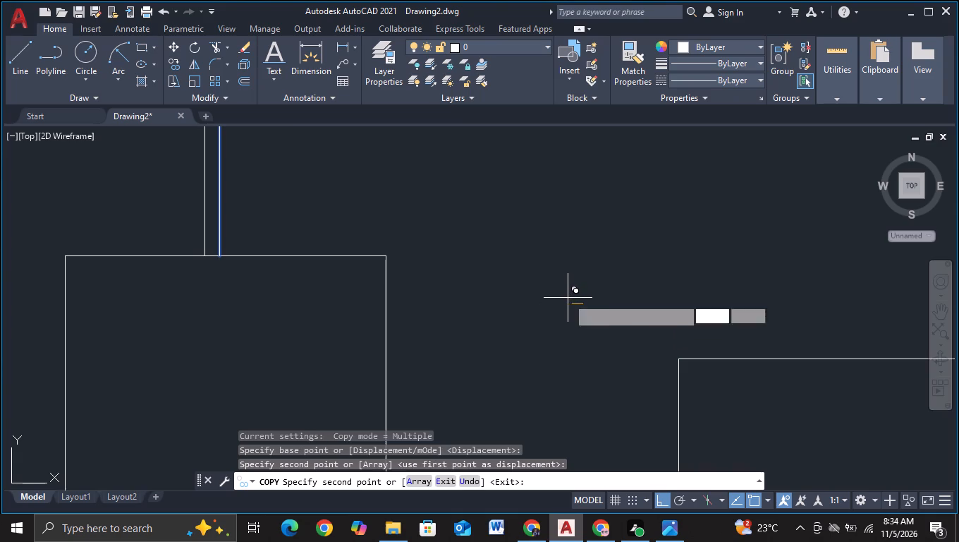
click(553, 300)
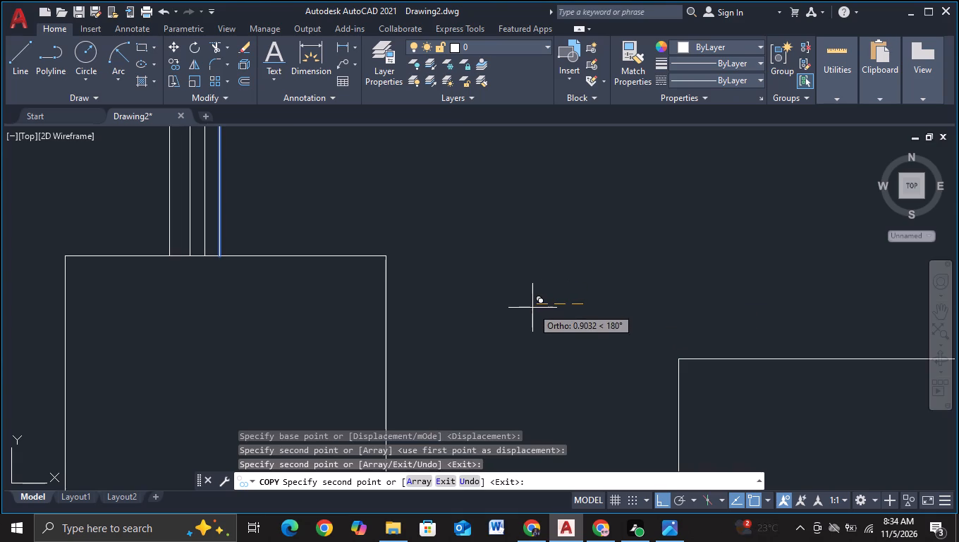
click(537, 307)
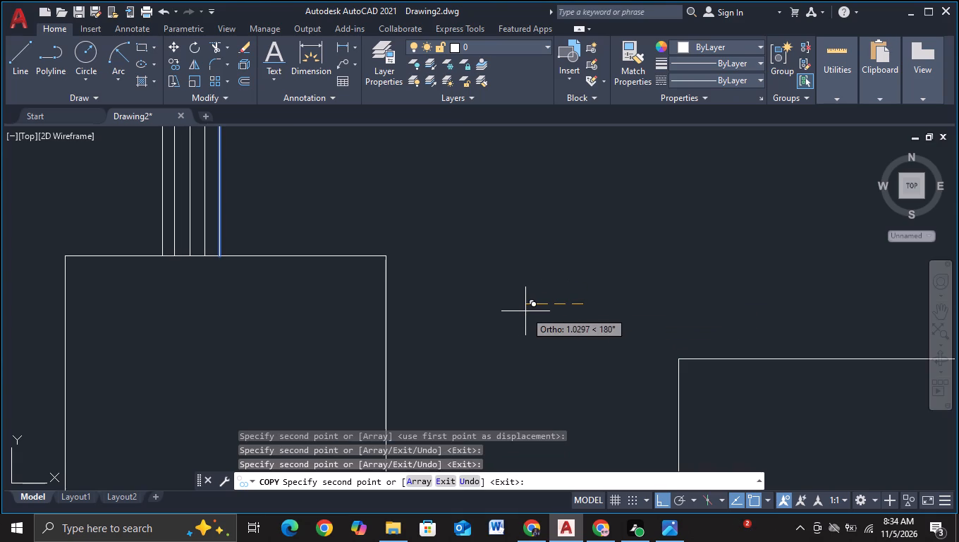
click(522, 313)
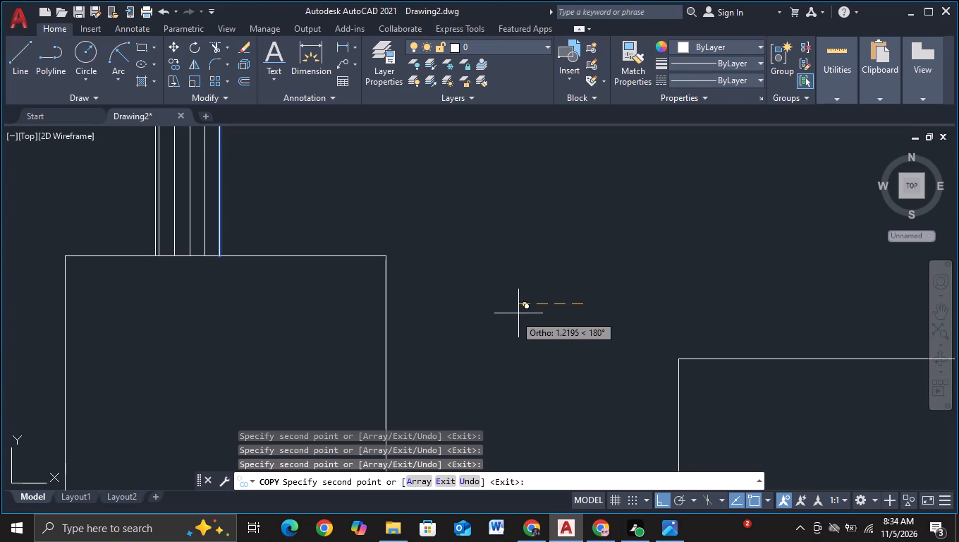
click(508, 315)
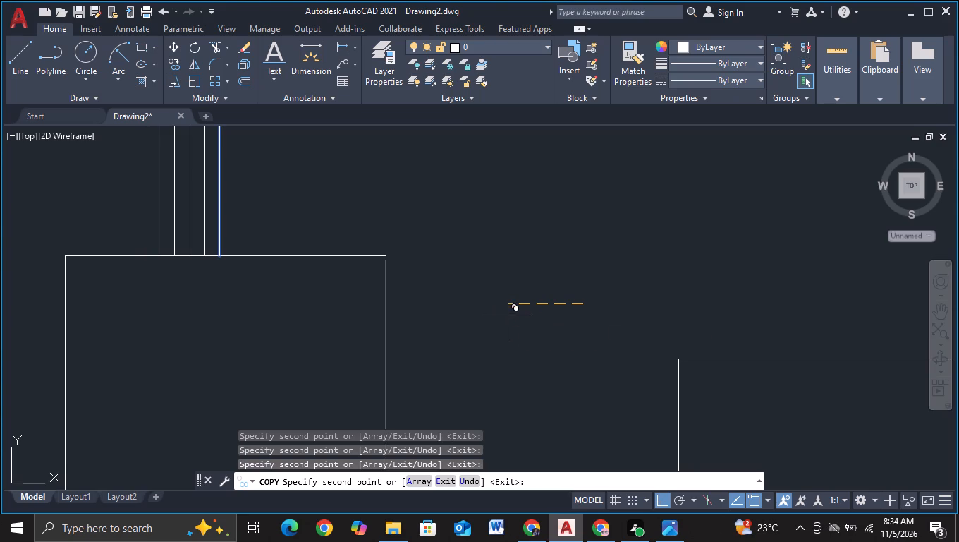
click(494, 318)
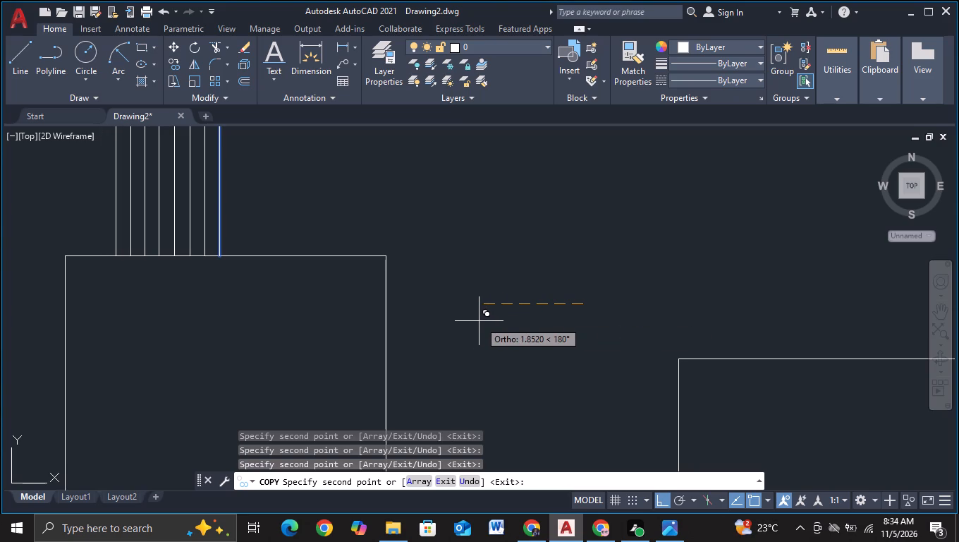
click(479, 321)
click(463, 325)
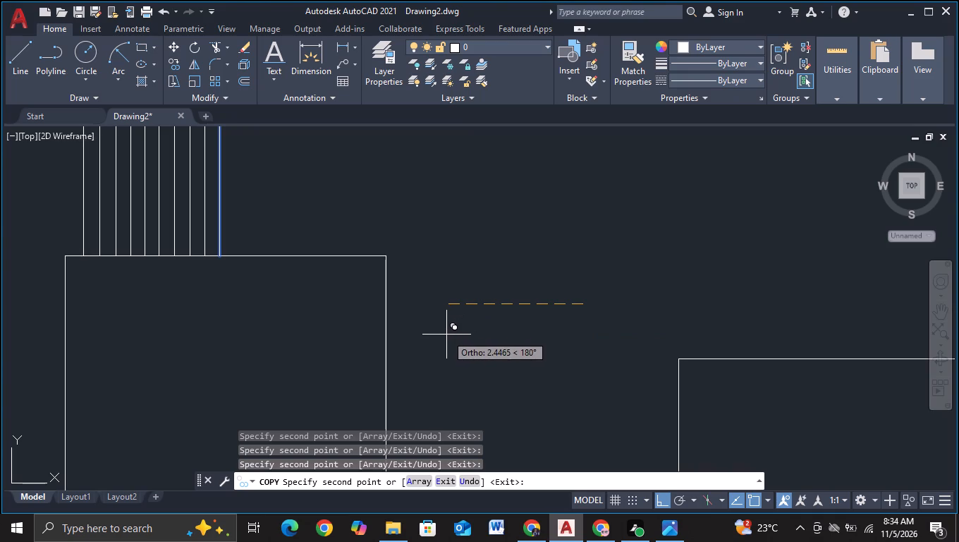
click(446, 335)
click(432, 337)
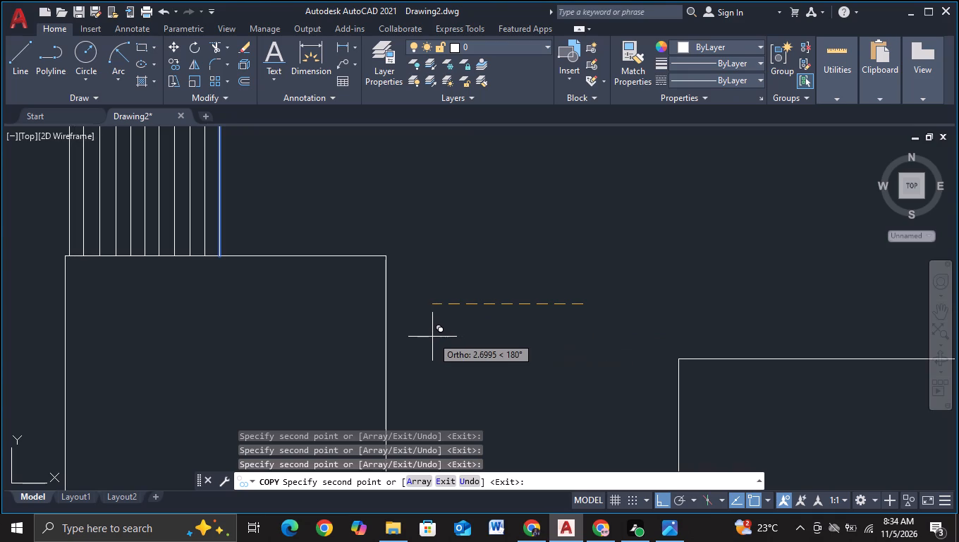
Copy the right vertical edges of both tall upper blocks two more times leftward at even spacing, undoing any misplaced copy.
scroll(432, 337, down, 2)
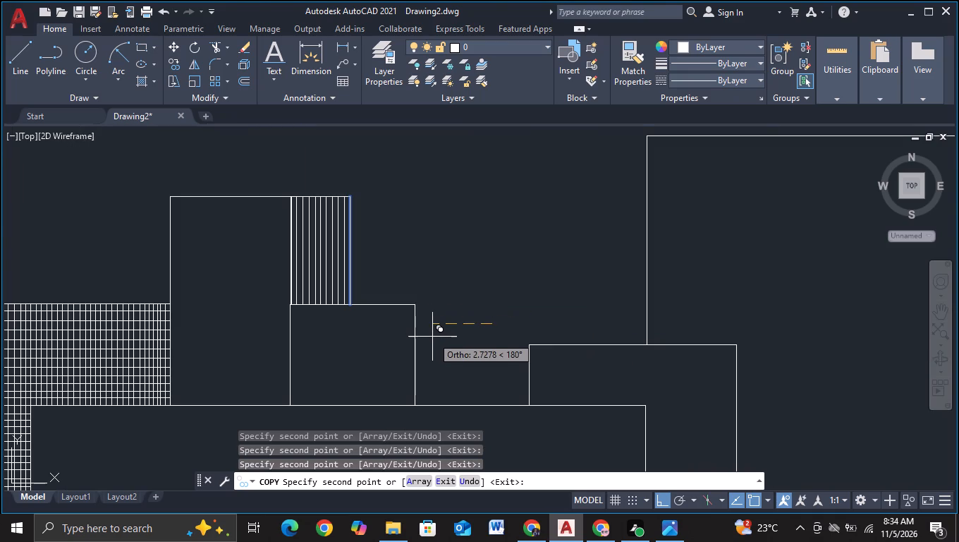
scroll(416, 339, up, 1)
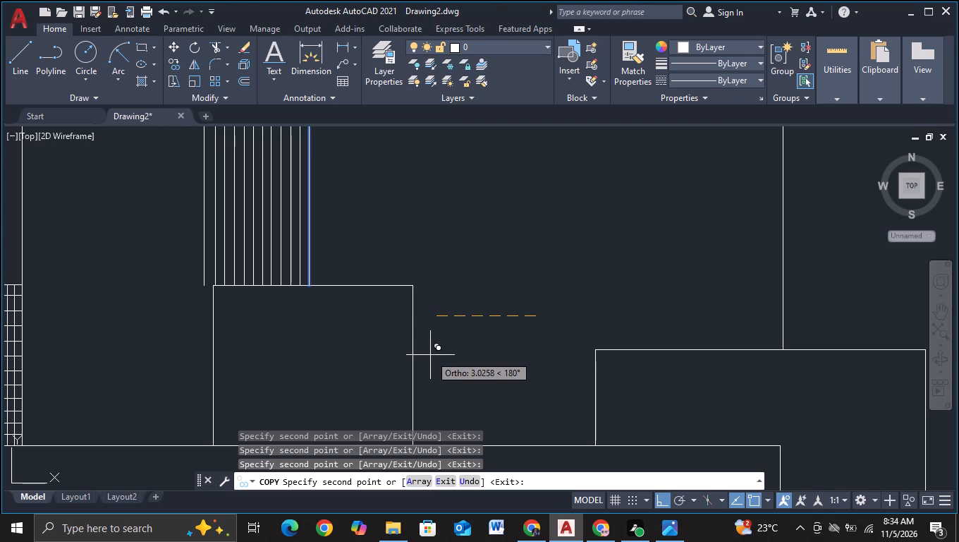
click(430, 355)
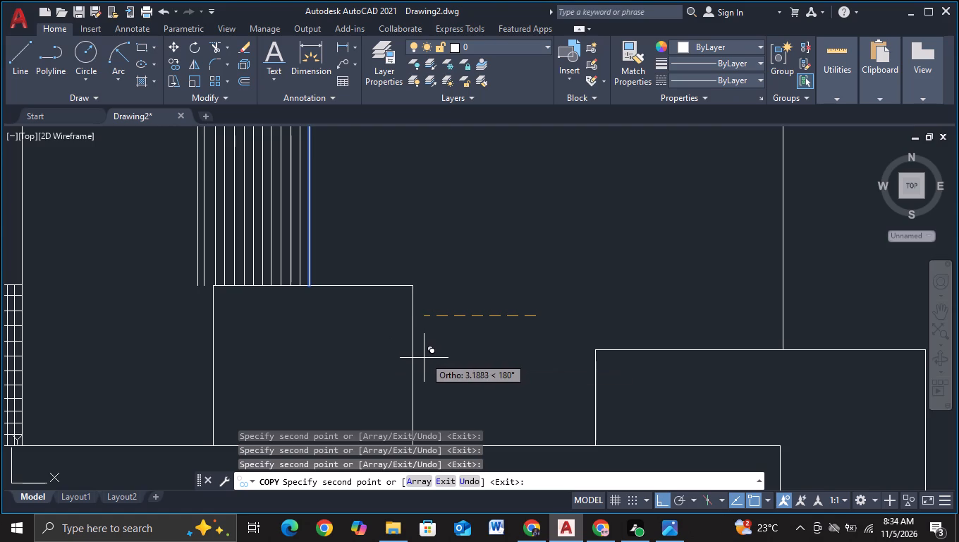
click(420, 360)
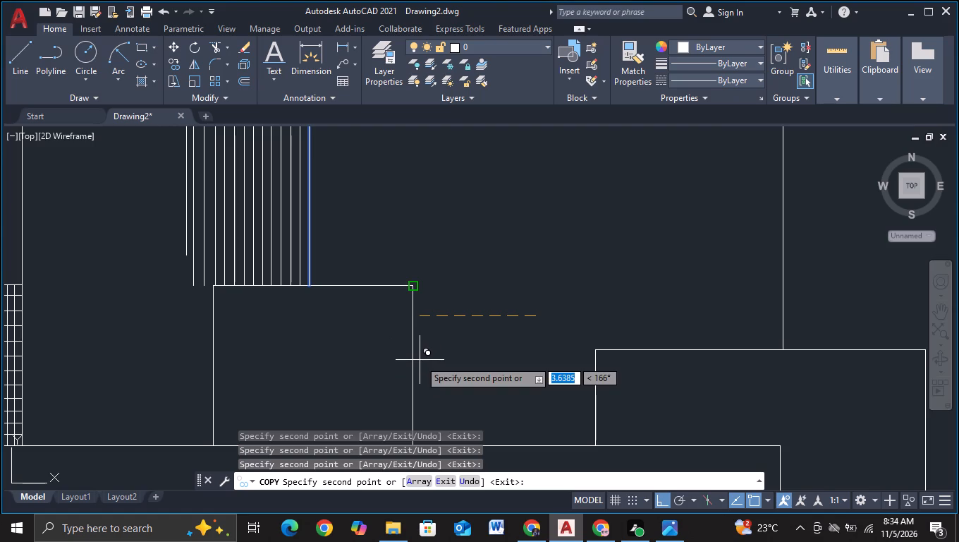
key(ctrl+z)
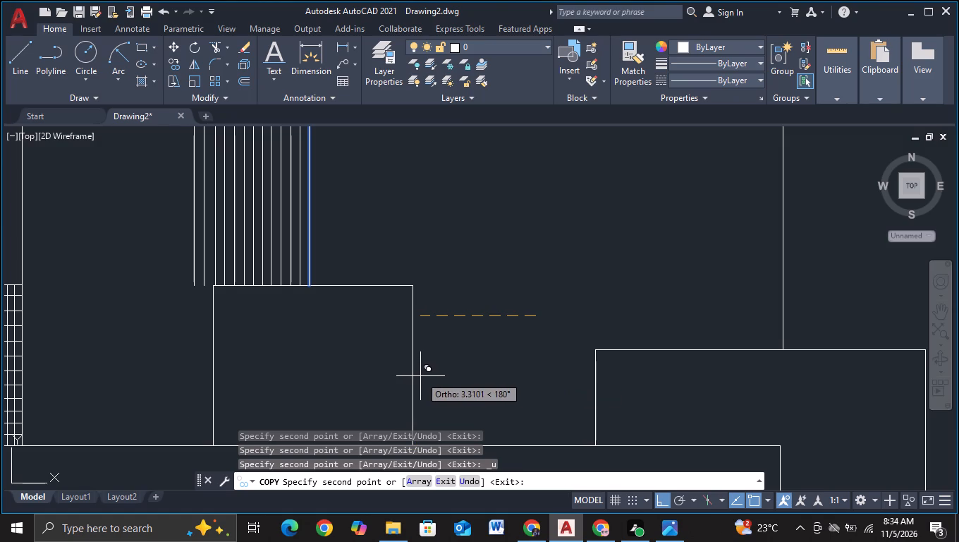
click(420, 376)
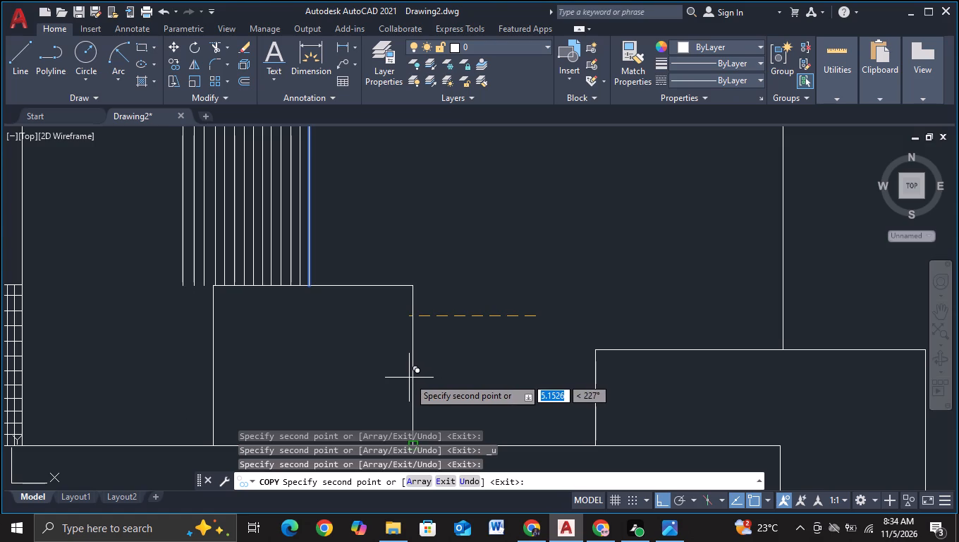
click(410, 377)
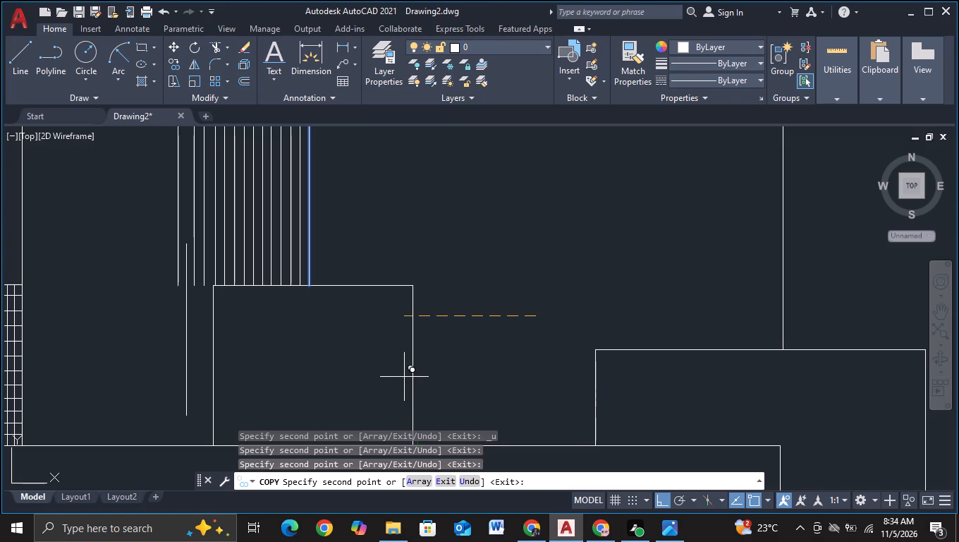
key(ctrl+z)
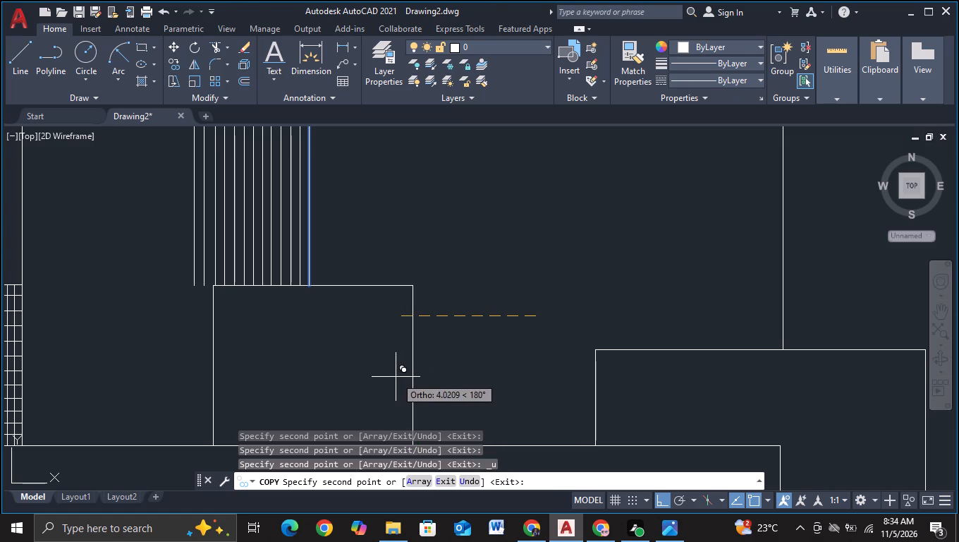
Turn off object snap and copy the same edges fifteen more times leftward, about 0.3 units apart, filling both tall upper blocks.
key(F3)
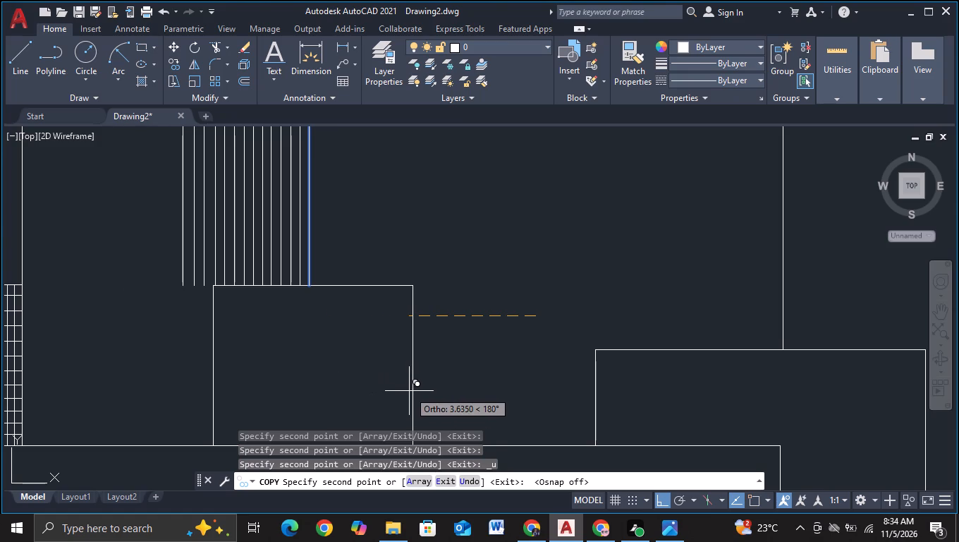
scroll(409, 391, down, 2)
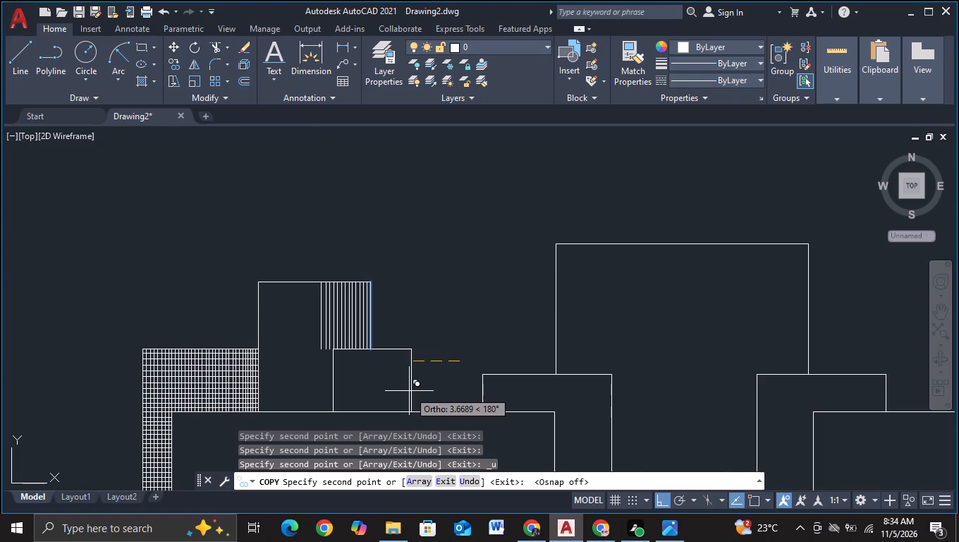
scroll(409, 391, down, 1)
scroll(409, 391, up, 2)
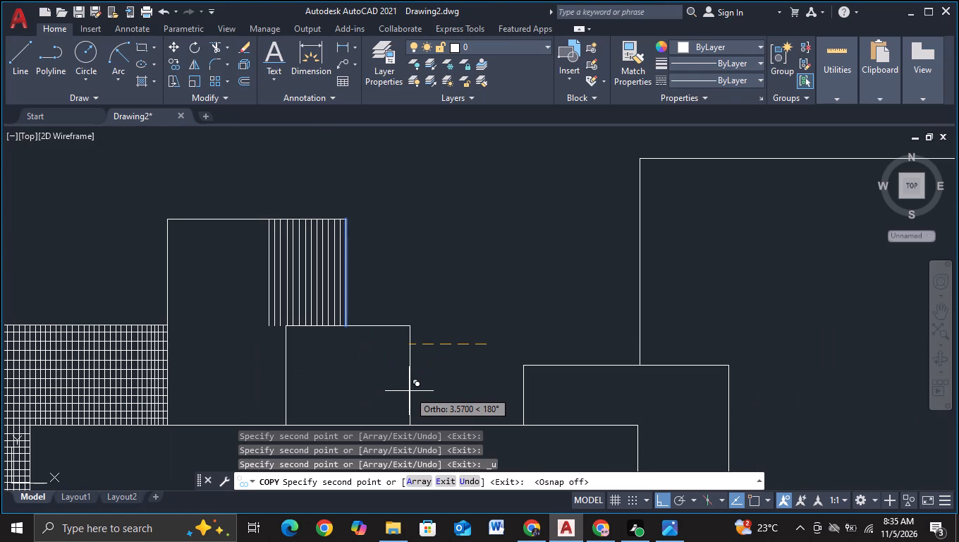
middle_drag(409, 391, 485, 371)
scroll(485, 371, up, 1)
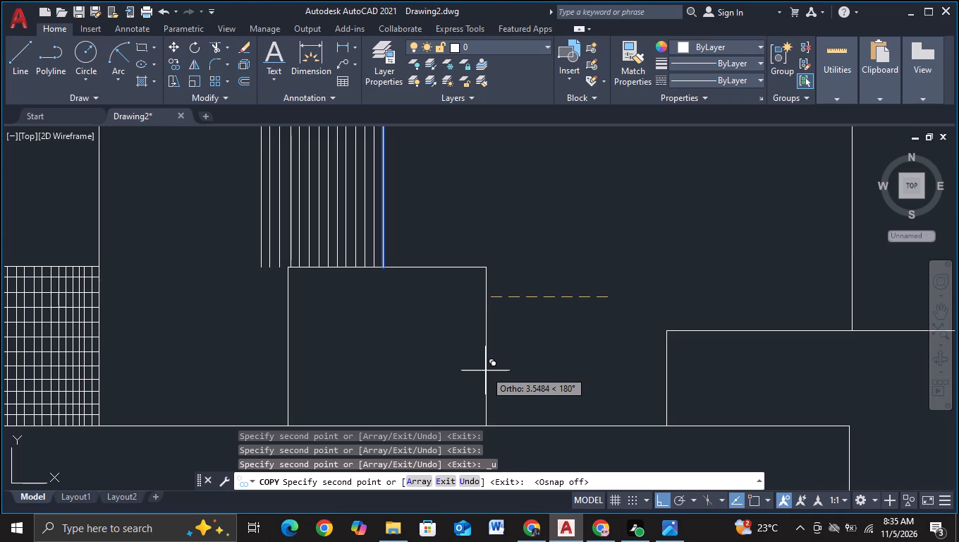
click(485, 371)
click(475, 370)
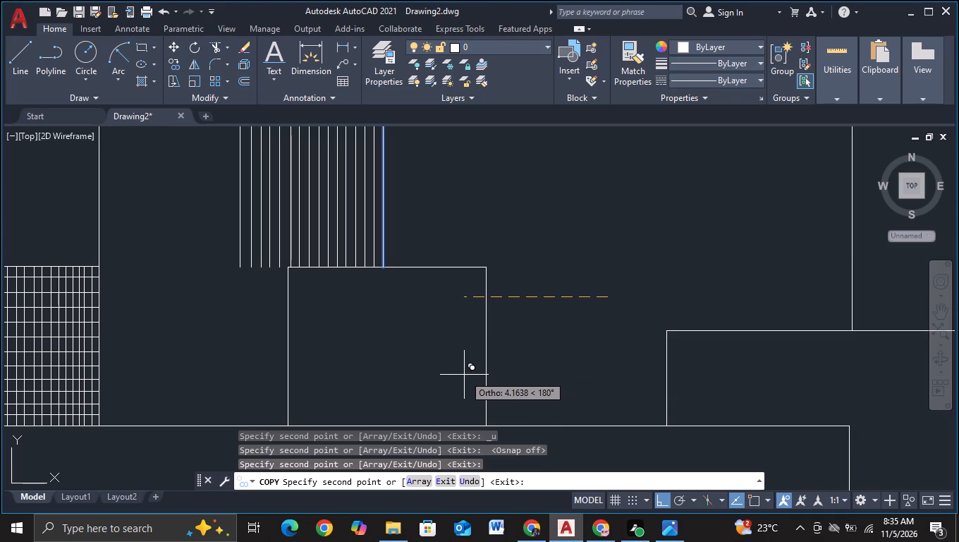
click(464, 375)
click(455, 375)
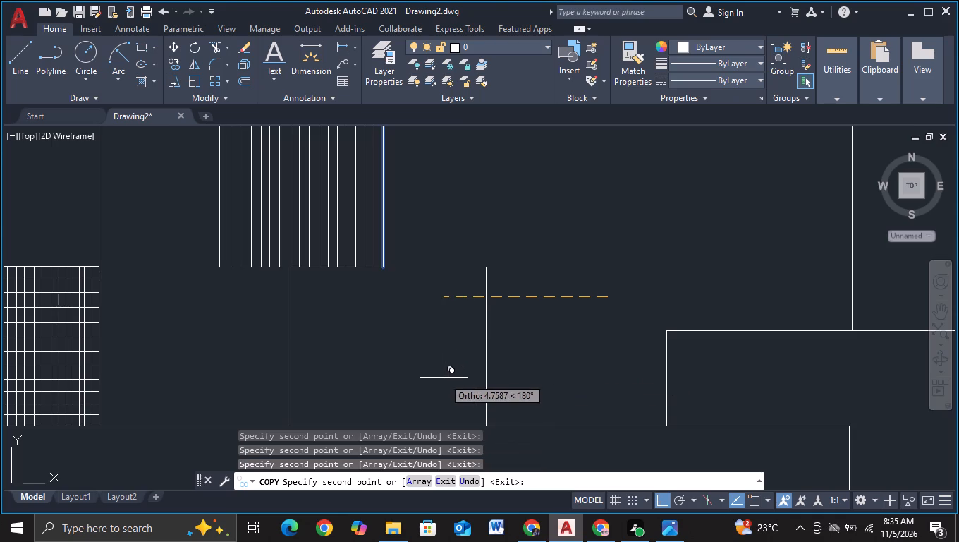
click(444, 378)
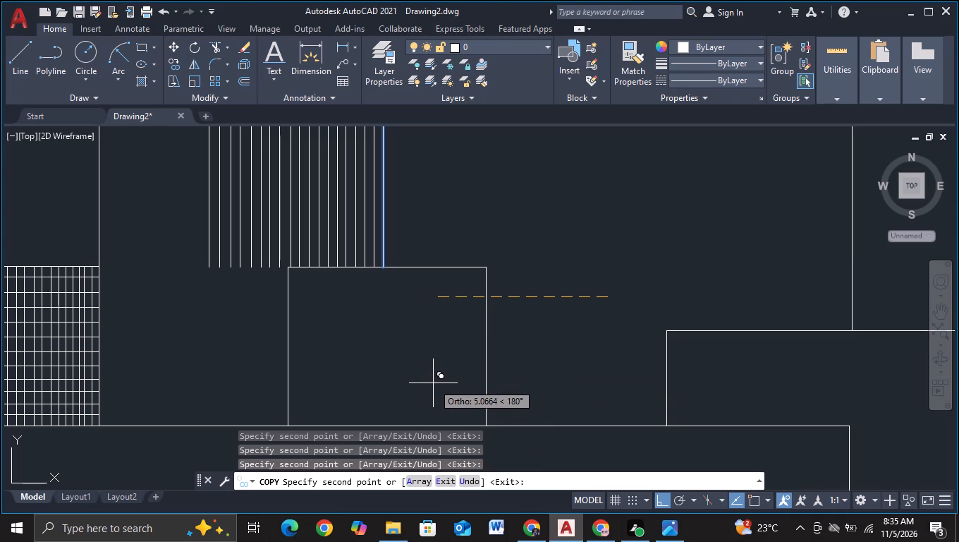
click(433, 383)
click(421, 387)
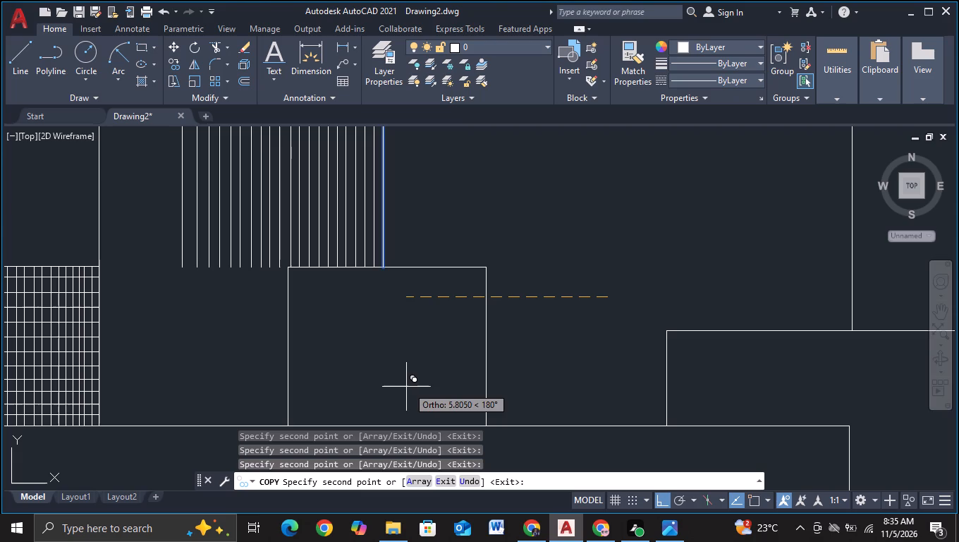
click(410, 387)
click(401, 388)
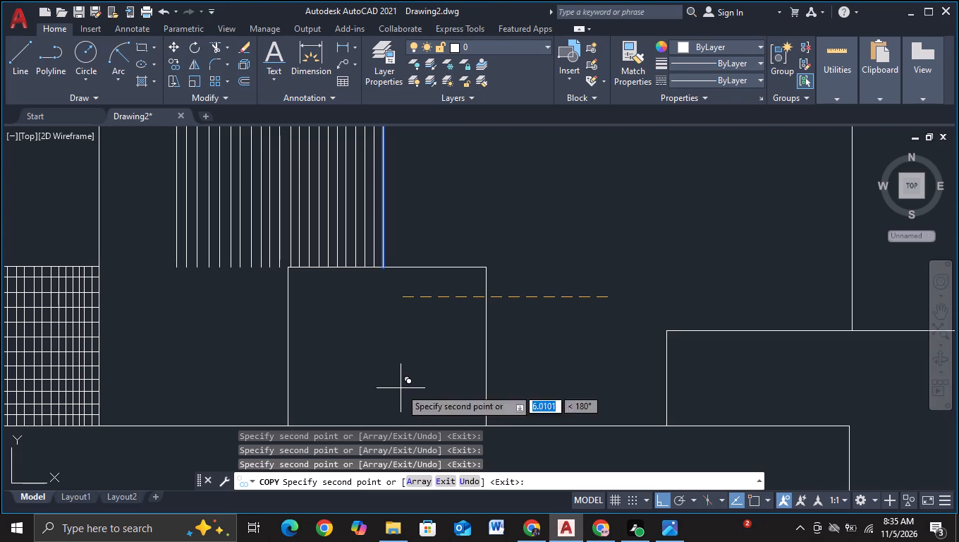
click(389, 390)
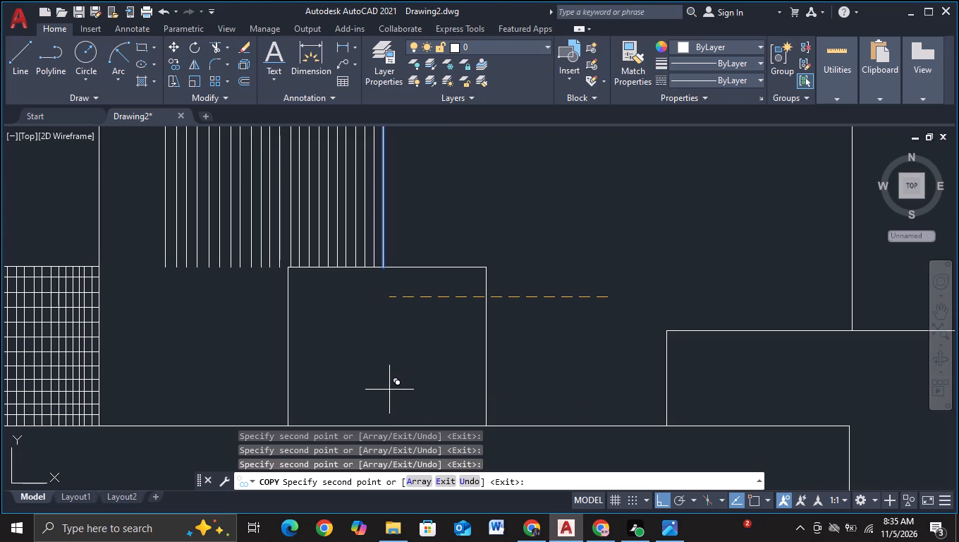
click(377, 390)
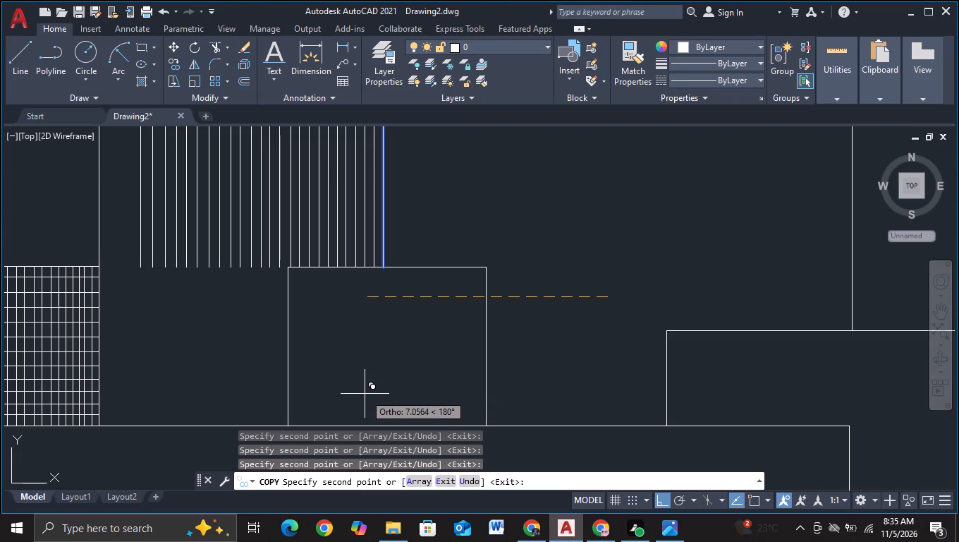
click(365, 394)
click(353, 395)
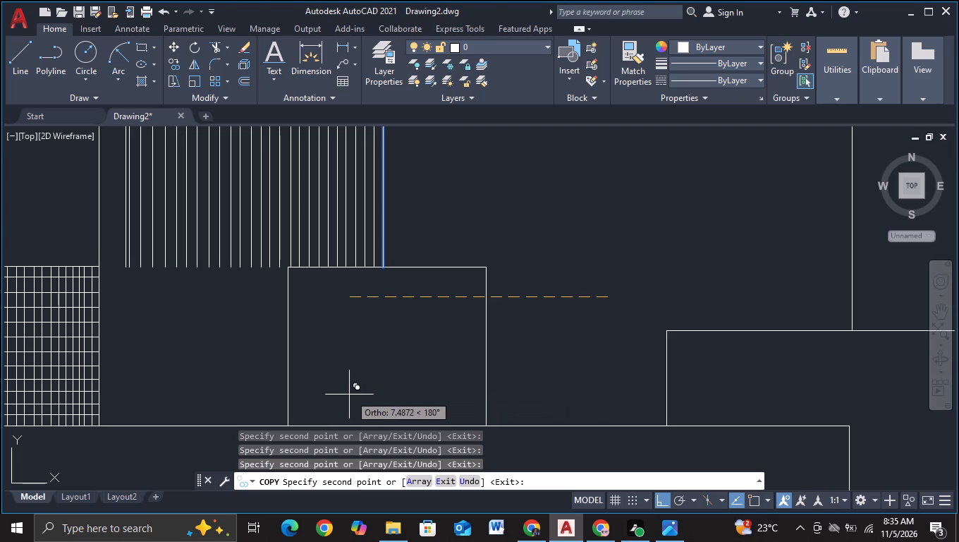
click(342, 395)
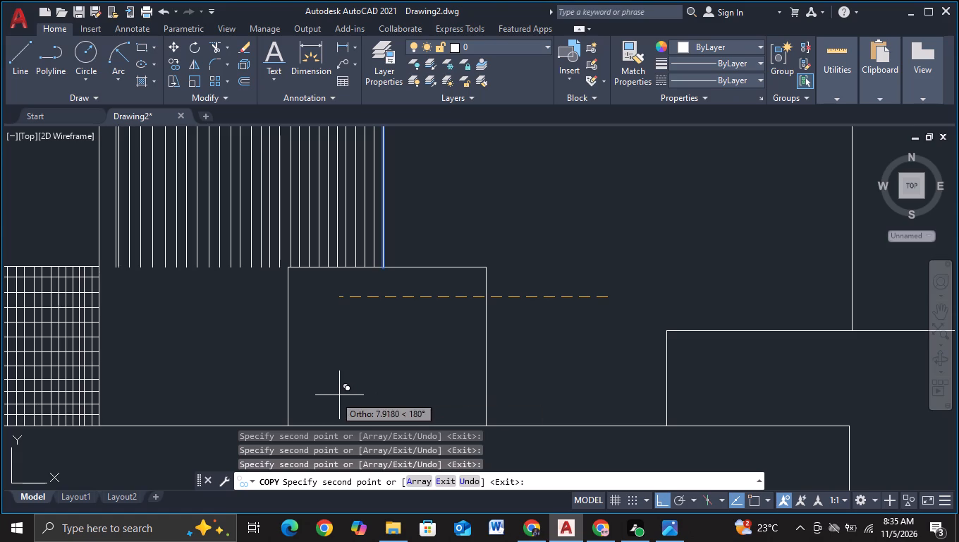
click(331, 396)
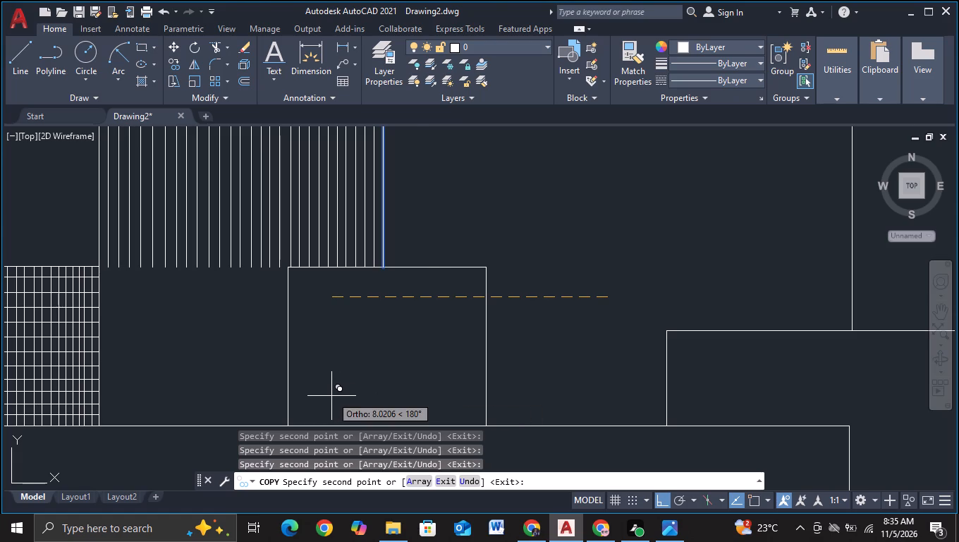
key(Escape)
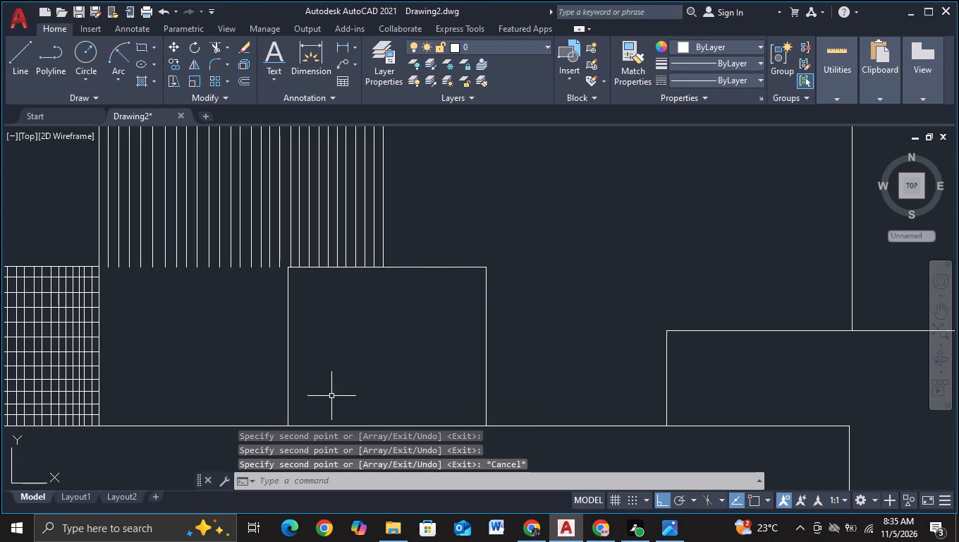
Extend the short vertical lines beside the smaller block in the left tall upper block down to the horizontal base line.
key(e)
click(370, 438)
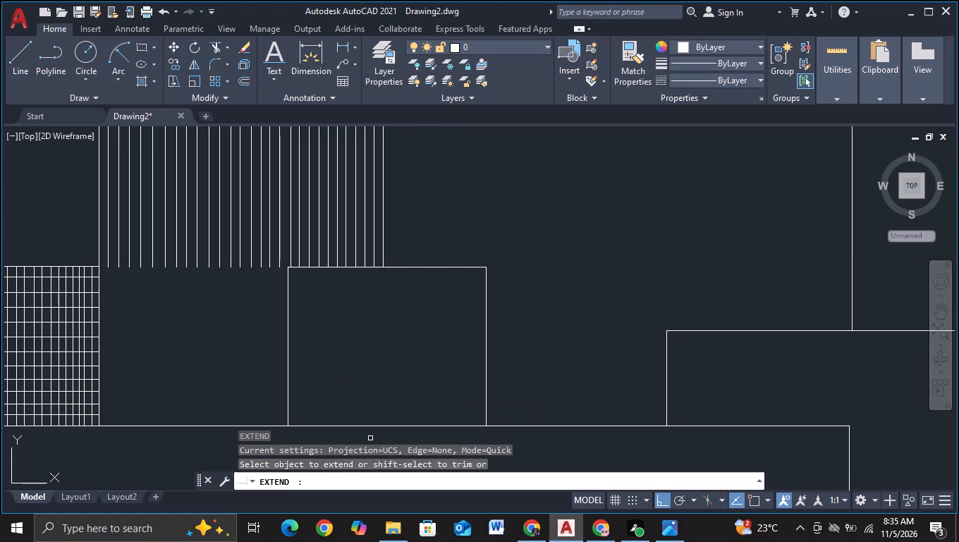
click(104, 260)
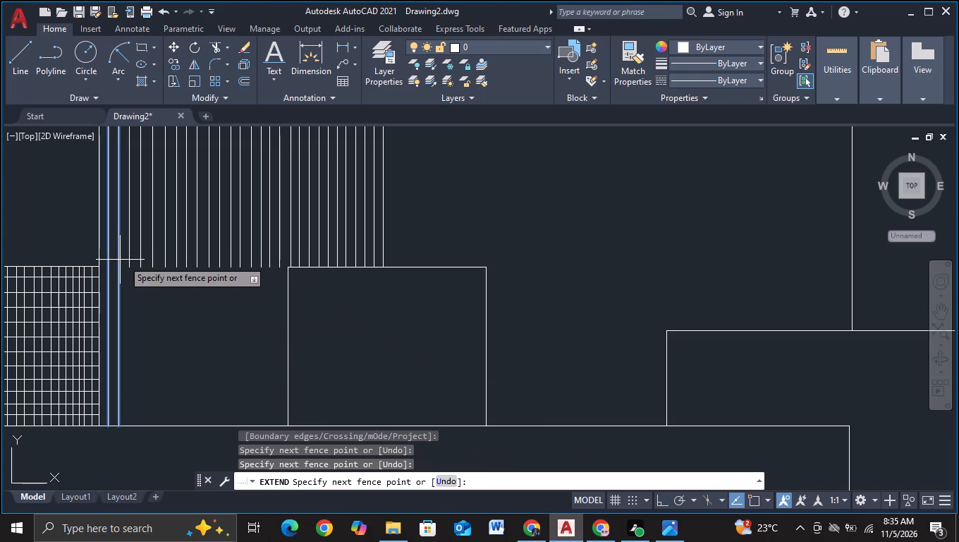
click(281, 261)
key(Escape)
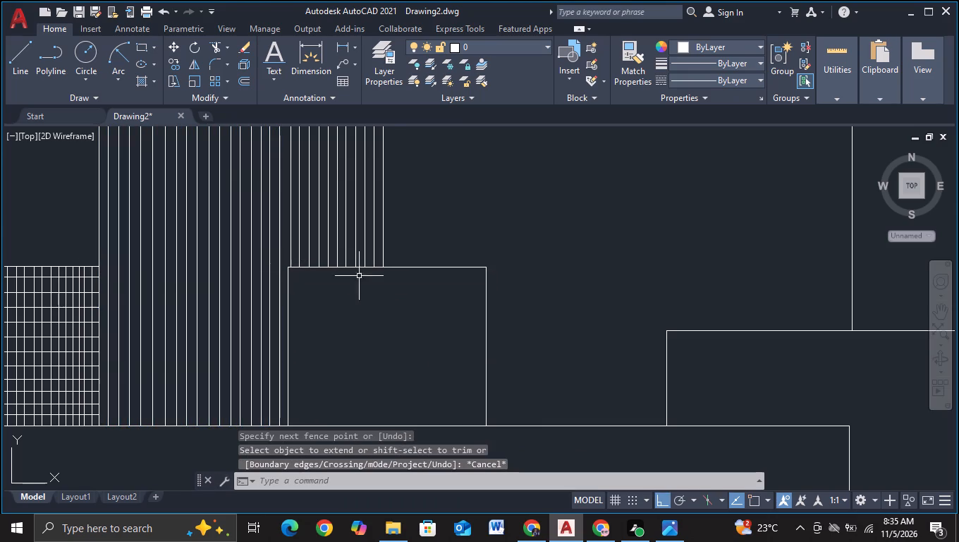
Trim the vertical line ends of the right tall upper block that overhang into the adjoining smaller block.
scroll(463, 287, down, 1)
middle_drag(609, 276, 0, 342)
scroll(441, 296, down, 1)
middle_drag(525, 294, 169, 270)
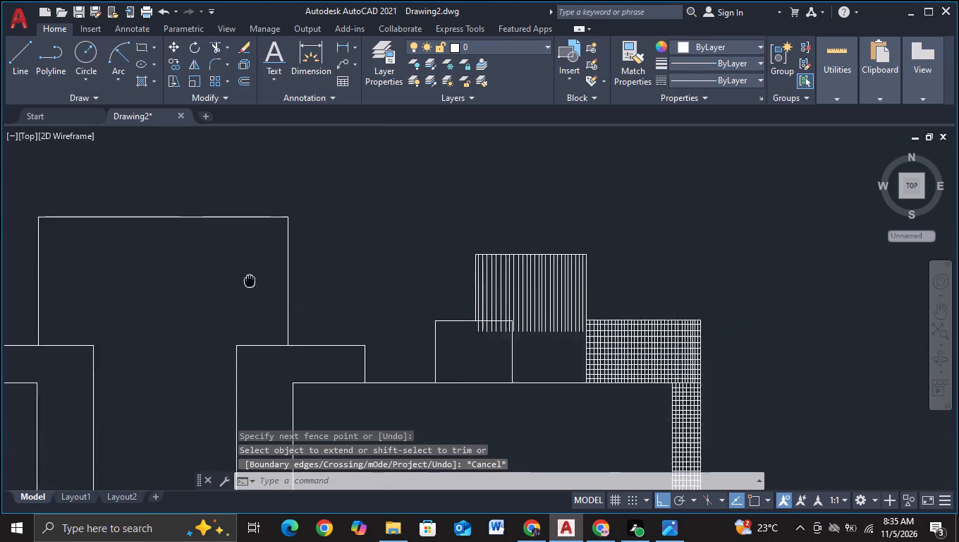
middle_drag(169, 270, 155, 267)
scroll(316, 291, up, 1)
scroll(336, 371, up, 1)
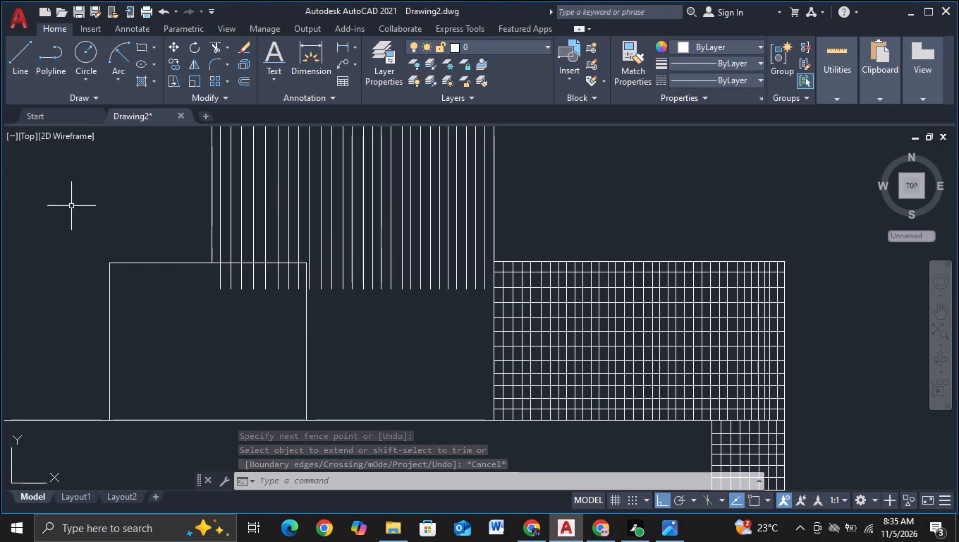
click(212, 44)
scroll(203, 285, up, 2)
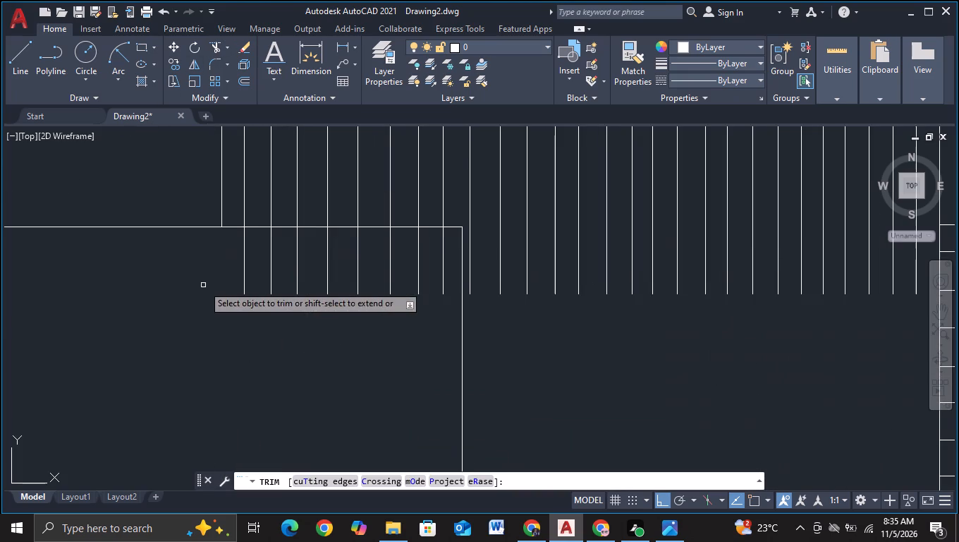
click(207, 272)
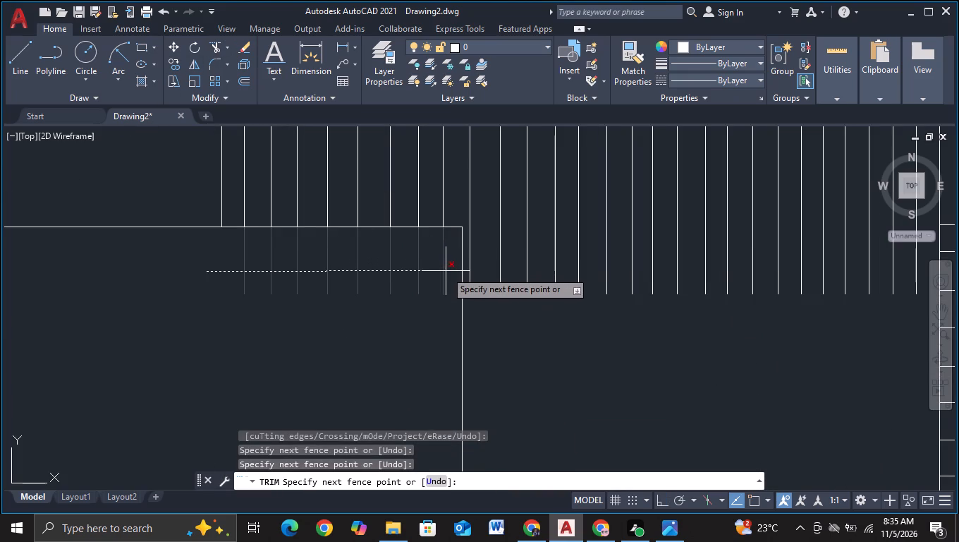
click(446, 271)
key(Escape)
Extend the remaining short vertical lines of the right tall upper block down to the horizontal base line.
scroll(439, 318, down, 3)
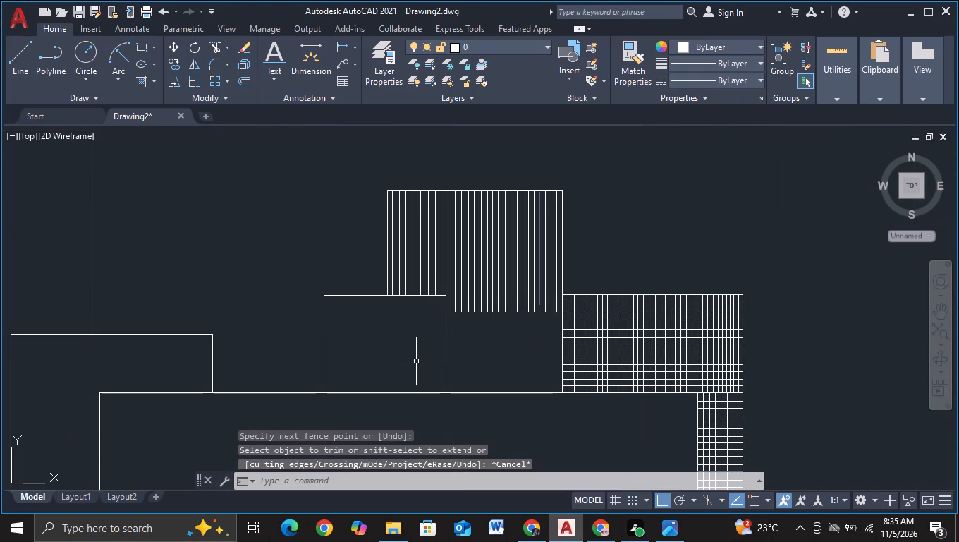
key(e)
scroll(415, 361, down, 1)
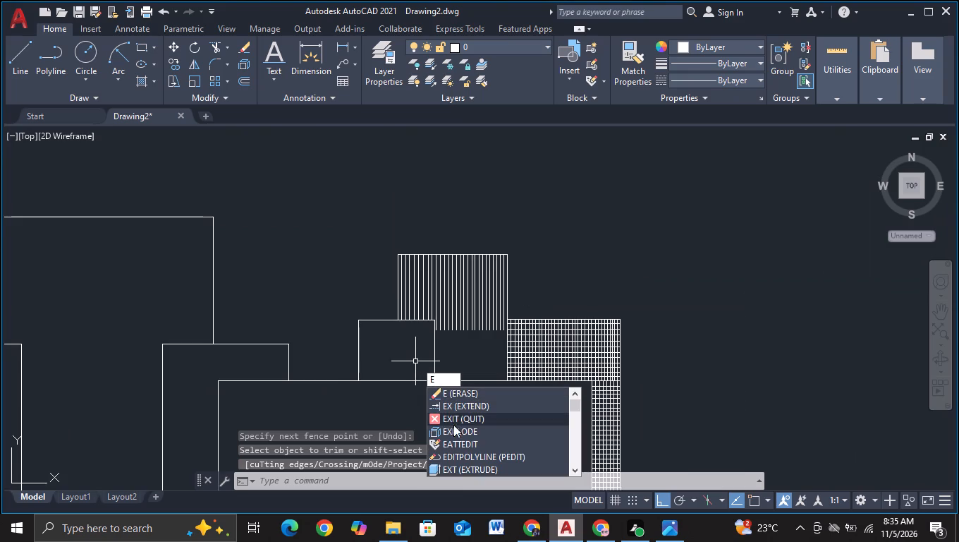
click(456, 405)
scroll(446, 369, up, 3)
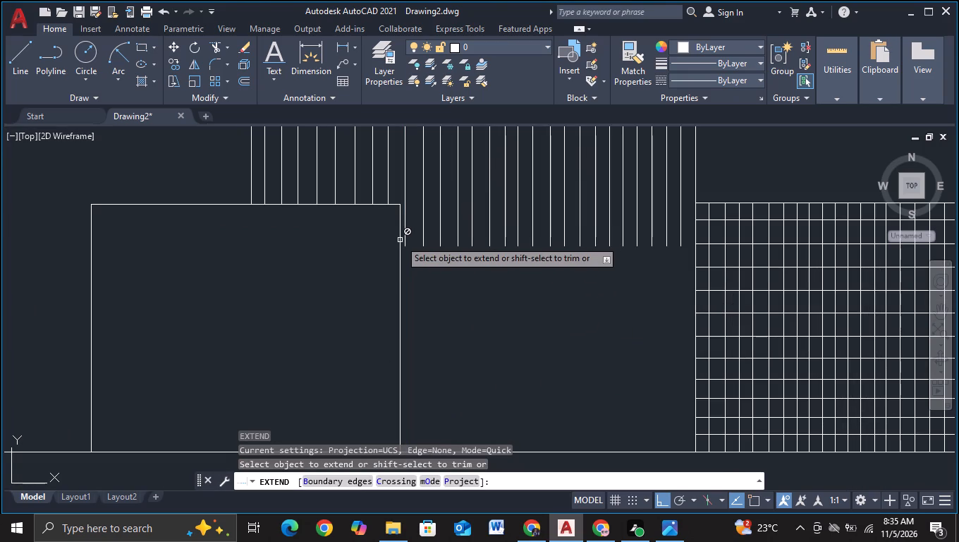
click(402, 239)
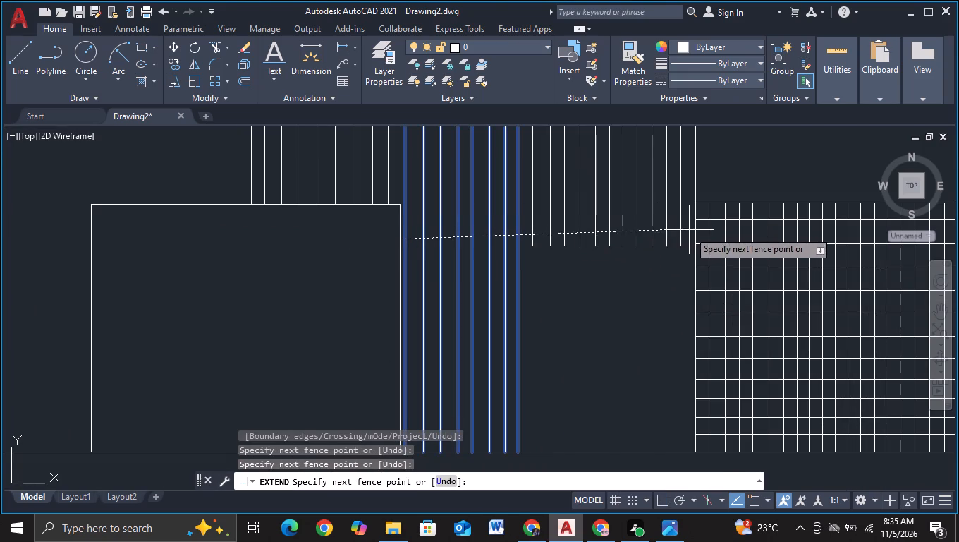
click(684, 242)
key(Escape)
scroll(637, 261, down, 2)
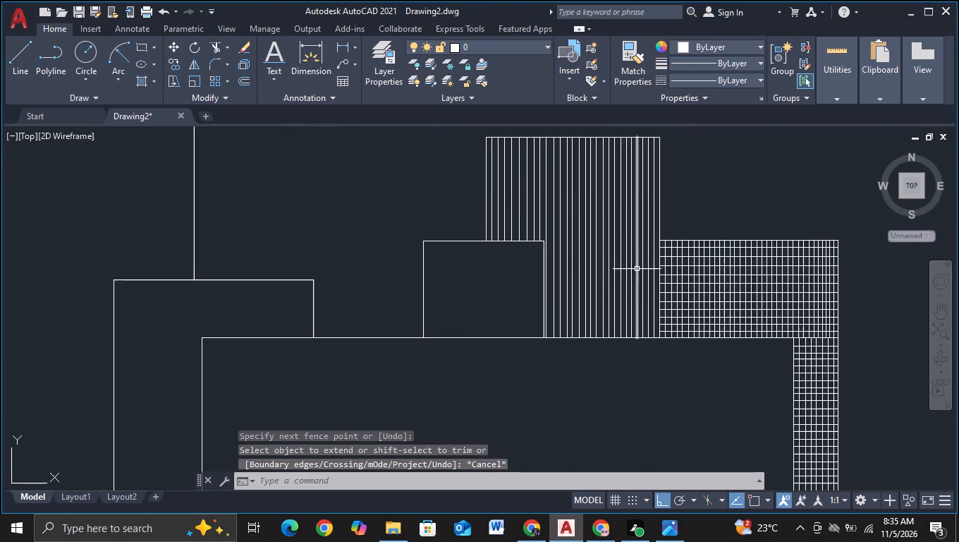
Examine the vertical line fill of both tall upper blocks and the gridded step beside the left one.
scroll(453, 311, down, 2)
middle_drag(415, 243, 622, 239)
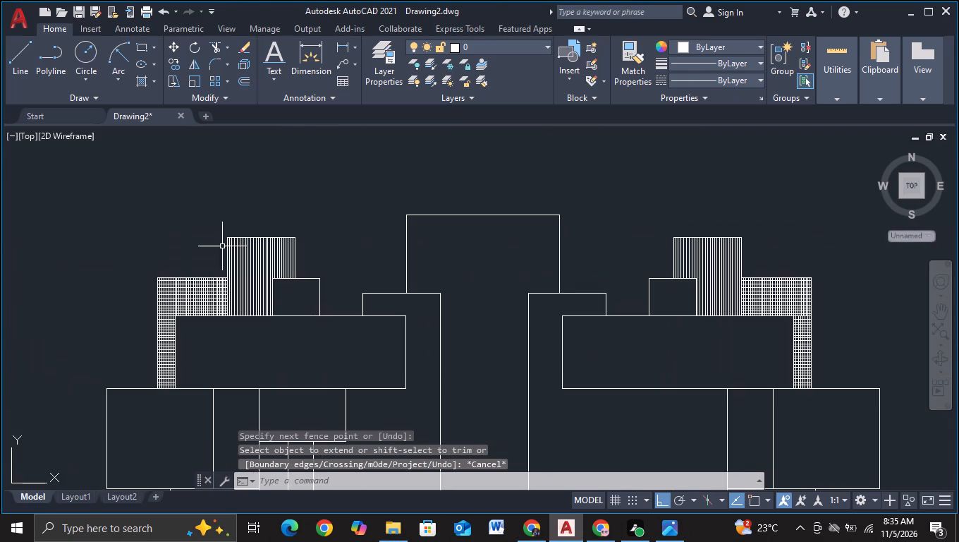
scroll(204, 246, up, 3)
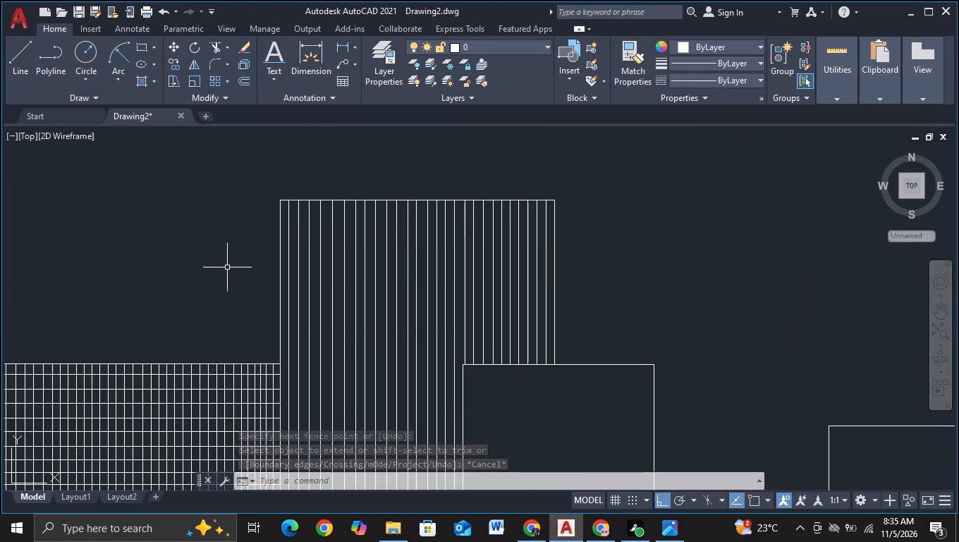
scroll(227, 267, down, 1)
scroll(227, 267, up, 1)
middle_drag(227, 267, 215, 262)
scroll(227, 267, up, 1)
scroll(214, 261, down, 4)
middle_drag(370, 286, 277, 289)
scroll(128, 315, up, 2)
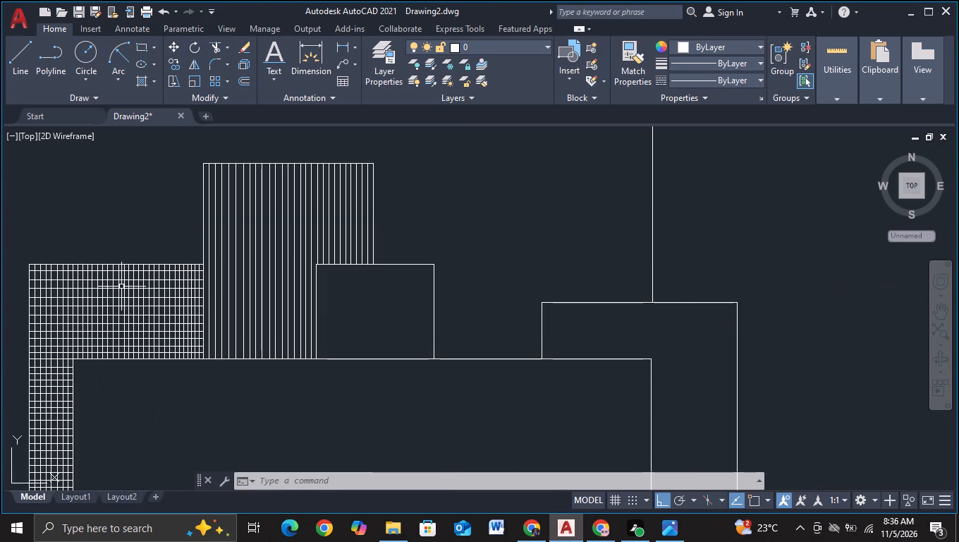
Trim the vertical grid lines of the left gridded step above its topmost horizontal grid line.
scroll(125, 279, up, 1)
middle_drag(147, 208, 365, 191)
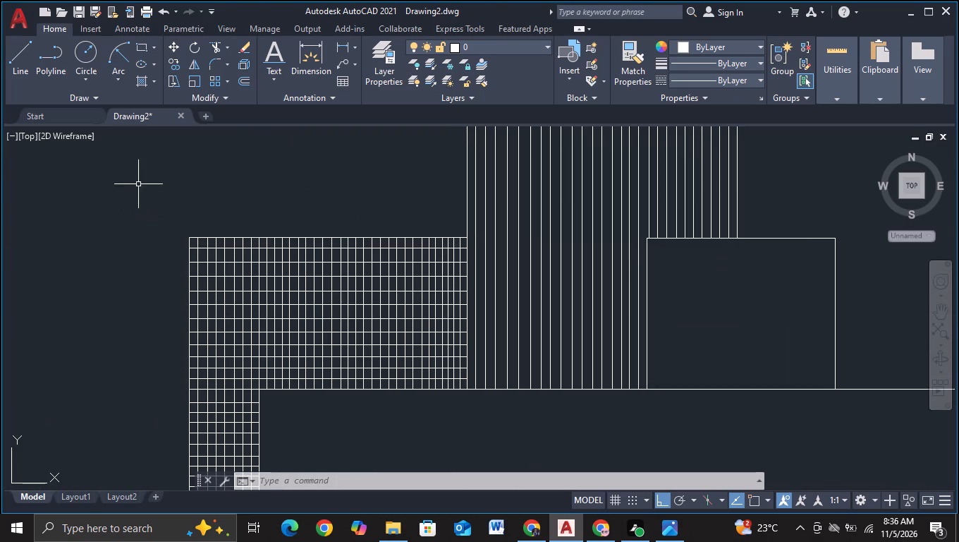
click(214, 45)
scroll(183, 263, up, 2)
click(211, 212)
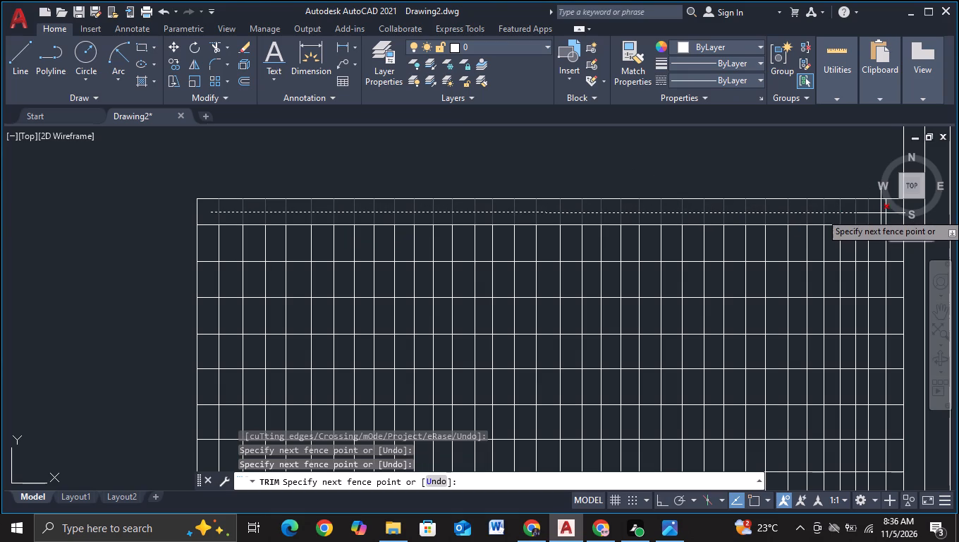
middle_drag(881, 213, 684, 236)
click(695, 237)
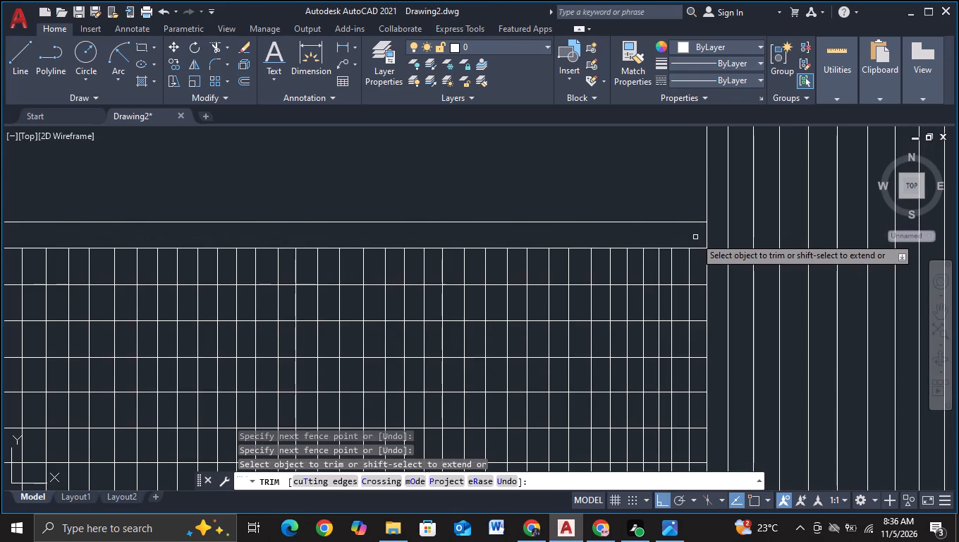
Trim the horizontal grid line ends of the left gridded step between its last vertical grid line and the tall block.
click(695, 237)
middle_drag(695, 298, 204, 201)
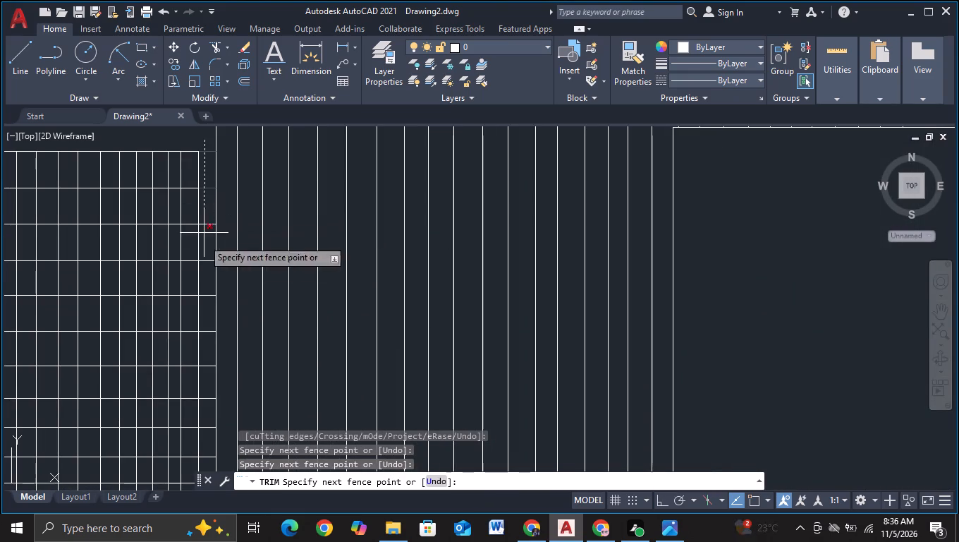
middle_drag(204, 342, 190, 207)
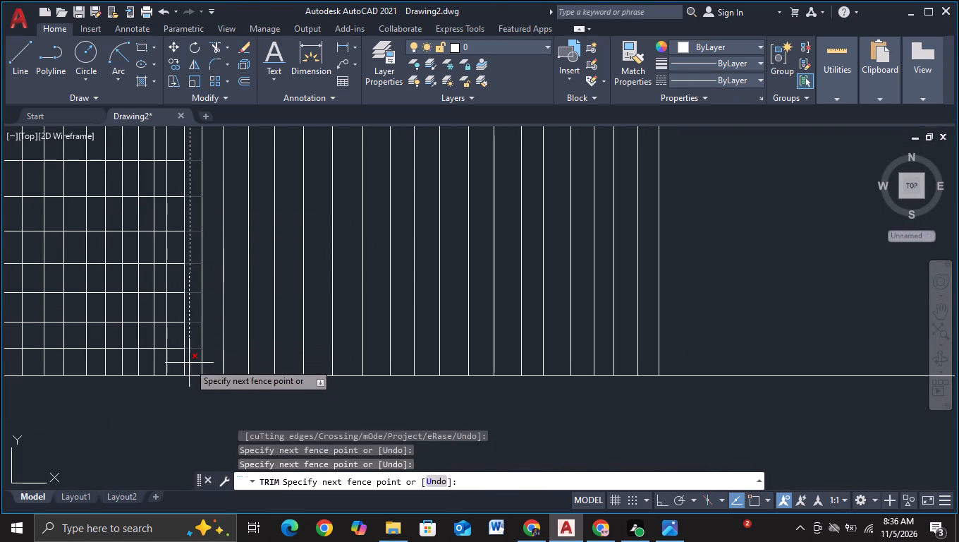
click(189, 359)
Trim the horizontal grid line ends along the full height of the left gridded step's outer edge, including the lowest one.
scroll(189, 359, down, 2)
middle_drag(168, 387, 496, 349)
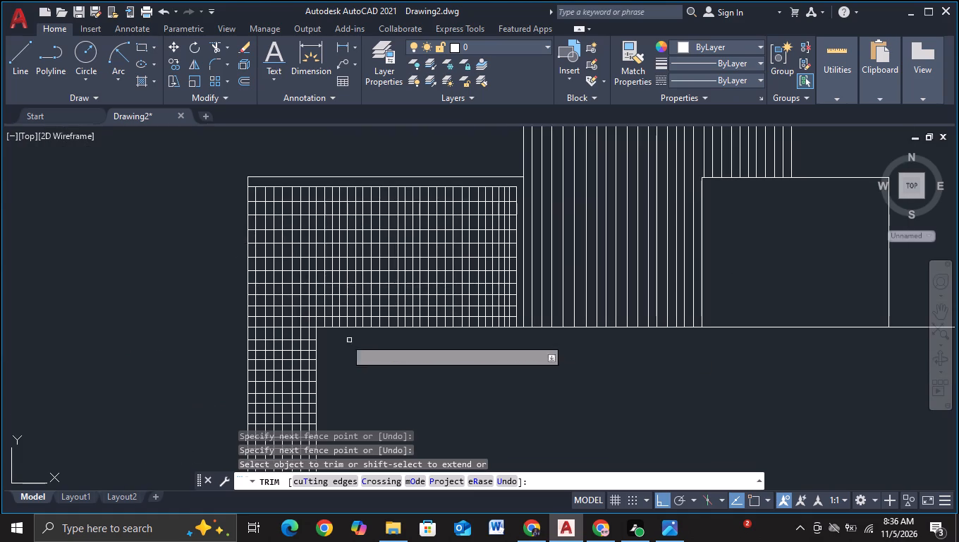
scroll(264, 186, up, 1)
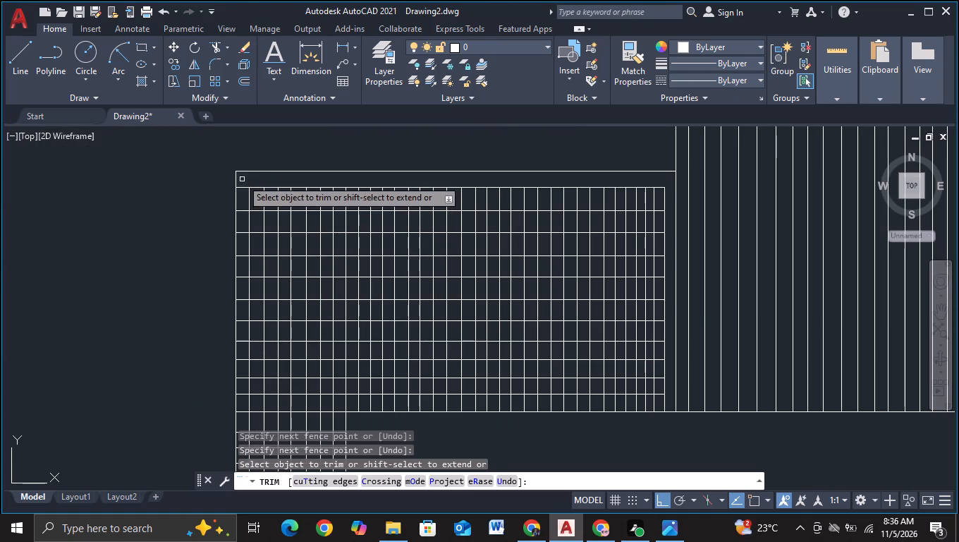
click(242, 179)
middle_drag(243, 352, 252, 181)
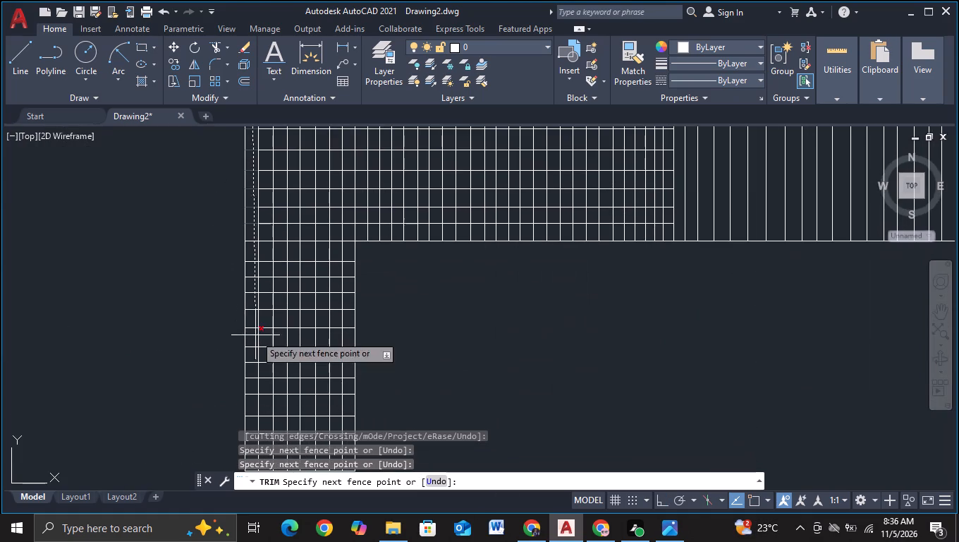
middle_drag(256, 377, 244, 195)
middle_drag(237, 375, 232, 133)
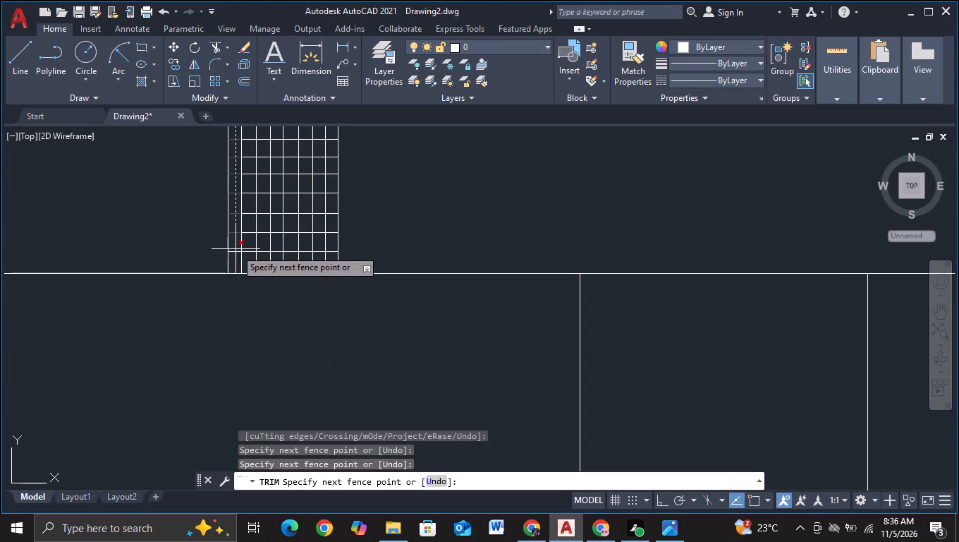
click(235, 250)
scroll(244, 270, down, 1)
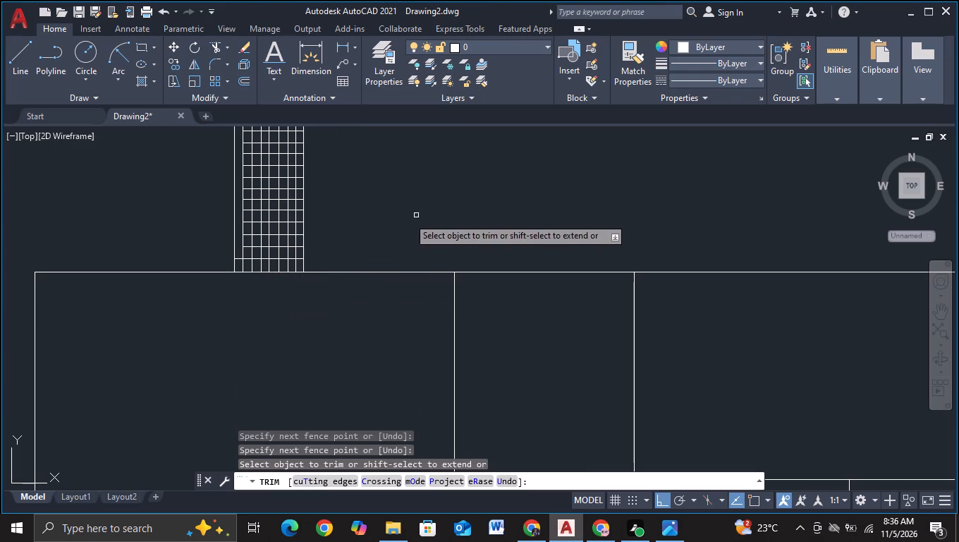
scroll(226, 260, up, 1)
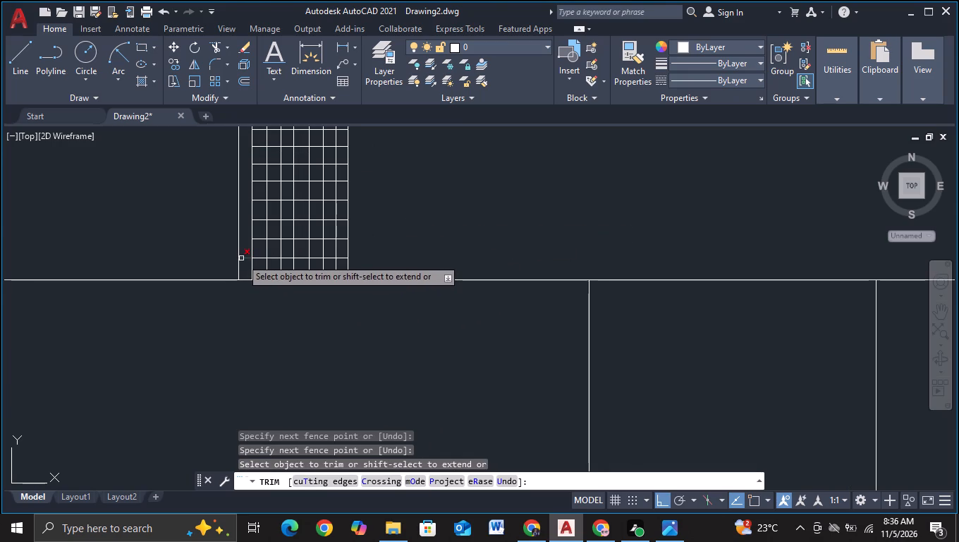
click(241, 258)
Extend the two topmost horizontal grid lines of the left gridded step outward to the outermost vertical grid line.
scroll(436, 205, down, 2)
middle_drag(453, 192, 434, 356)
middle_drag(461, 280, 461, 303)
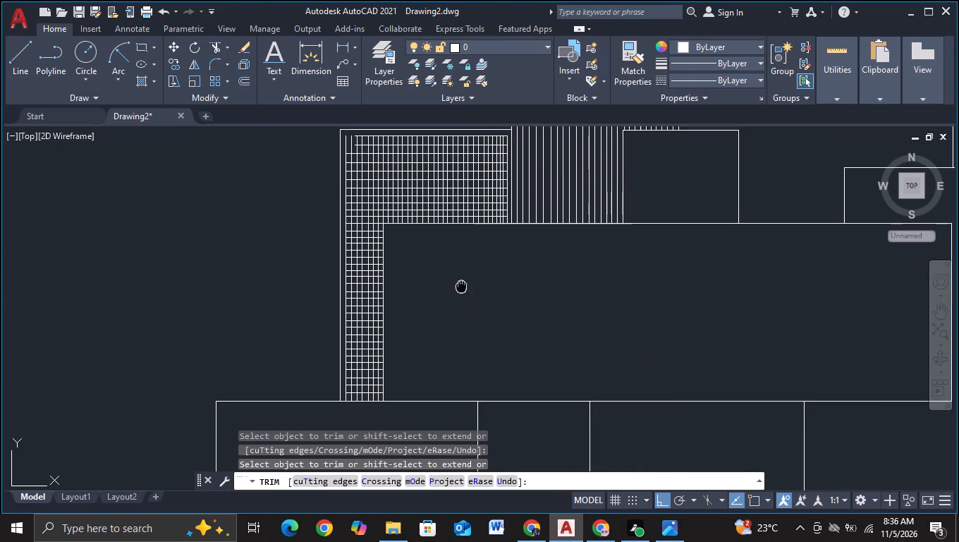
middle_drag(461, 303, 455, 337)
scroll(334, 204, up, 3)
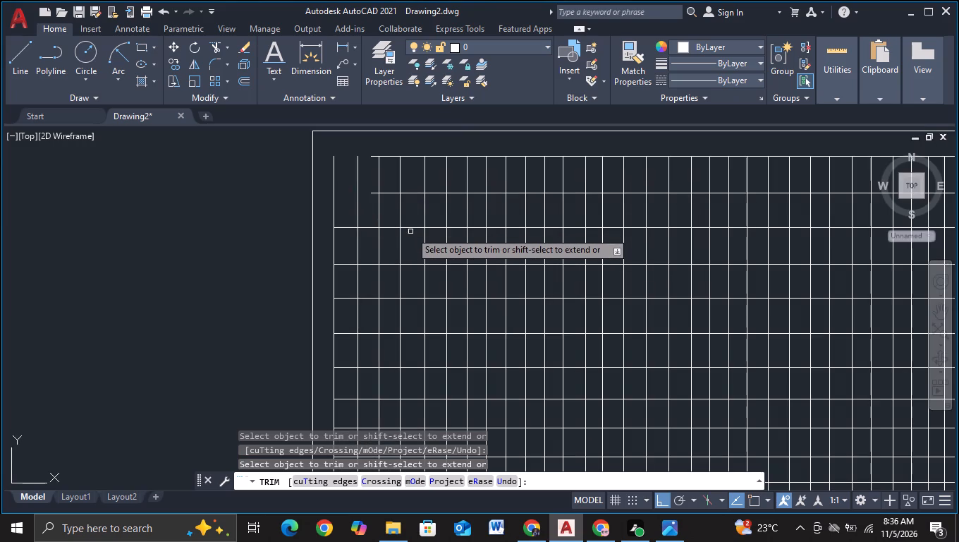
key(Escape)
key(e)
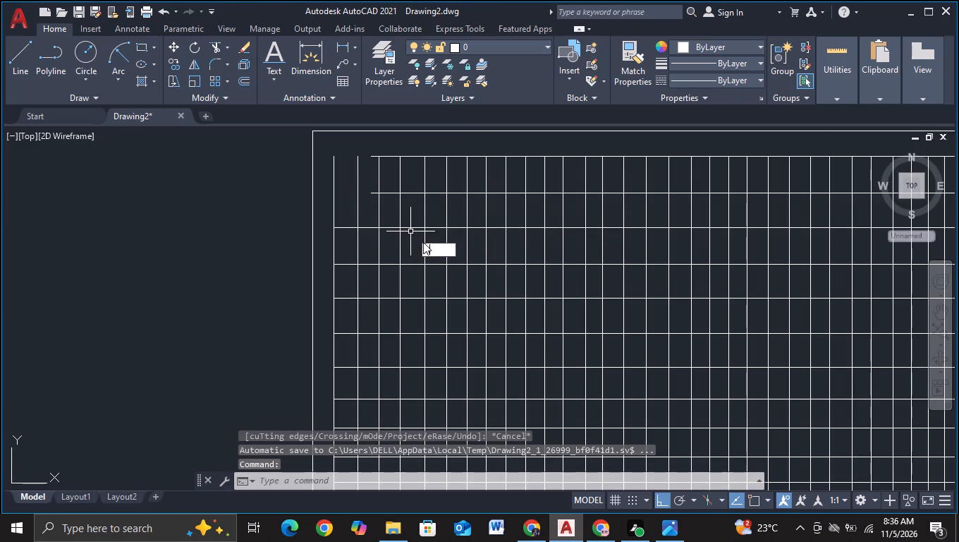
click(437, 272)
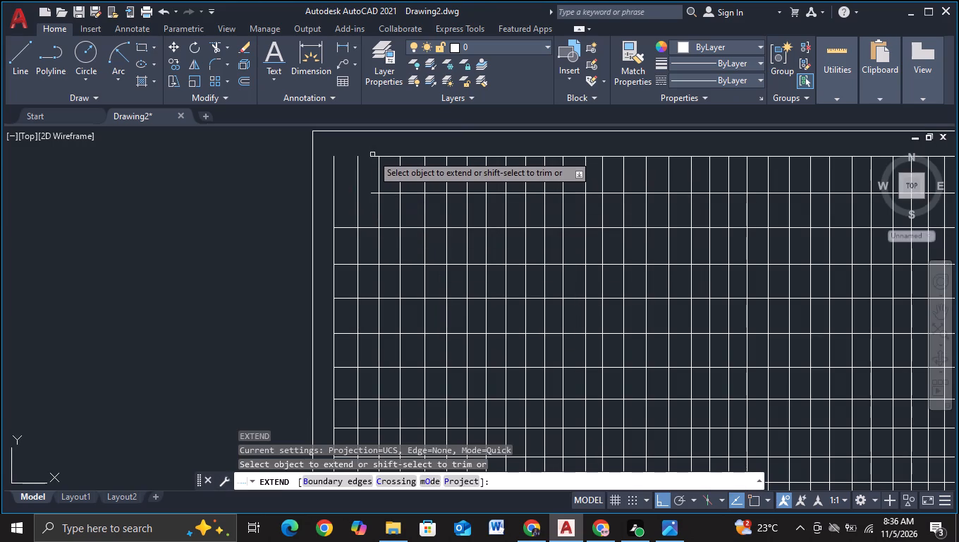
click(372, 157)
click(374, 192)
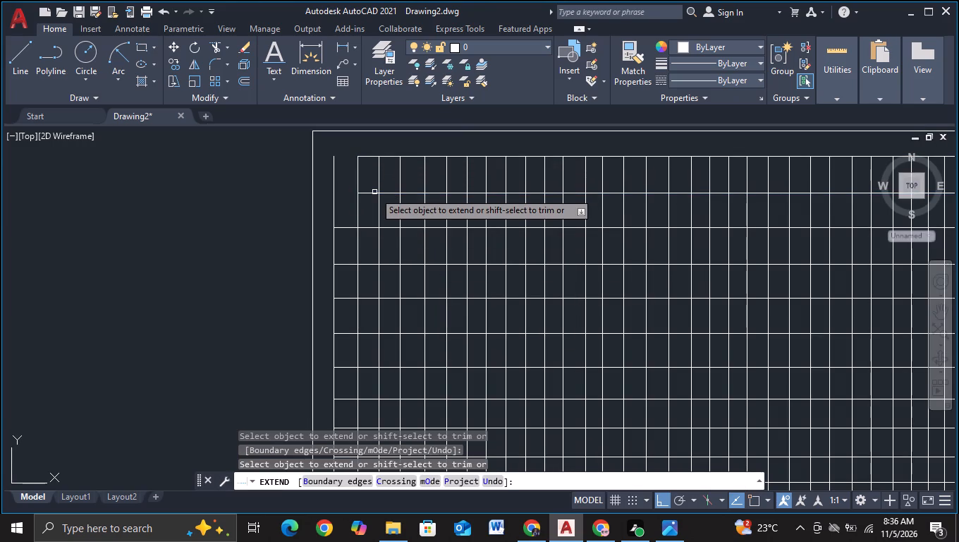
click(374, 192)
click(372, 157)
key(Escape)
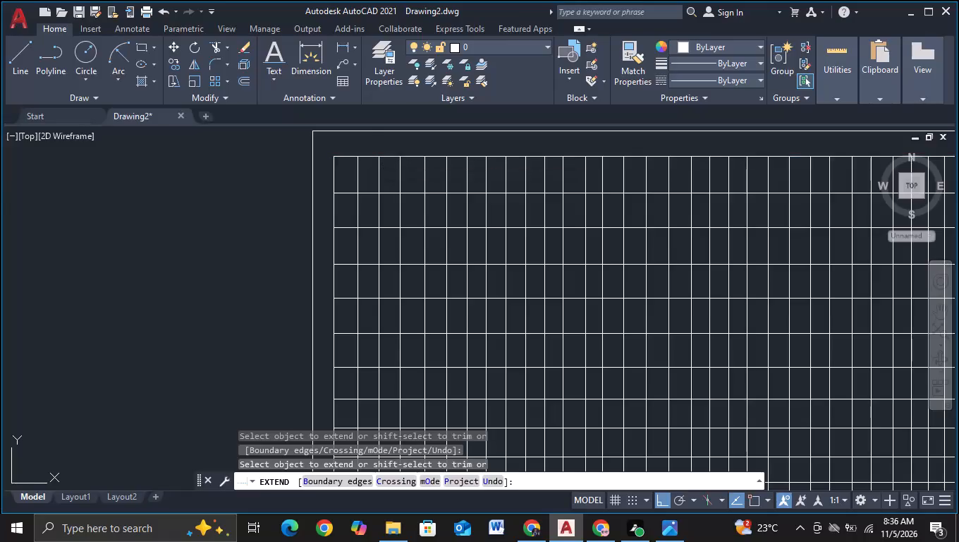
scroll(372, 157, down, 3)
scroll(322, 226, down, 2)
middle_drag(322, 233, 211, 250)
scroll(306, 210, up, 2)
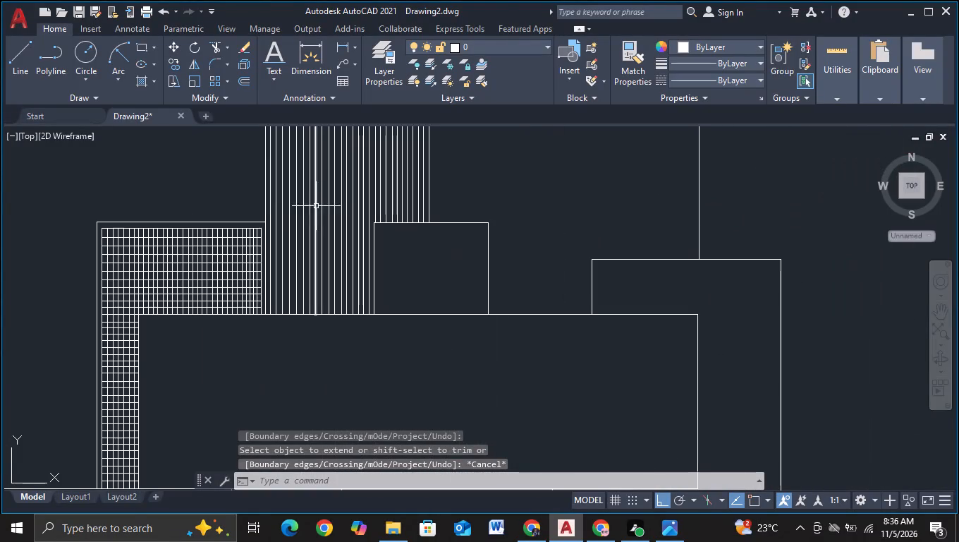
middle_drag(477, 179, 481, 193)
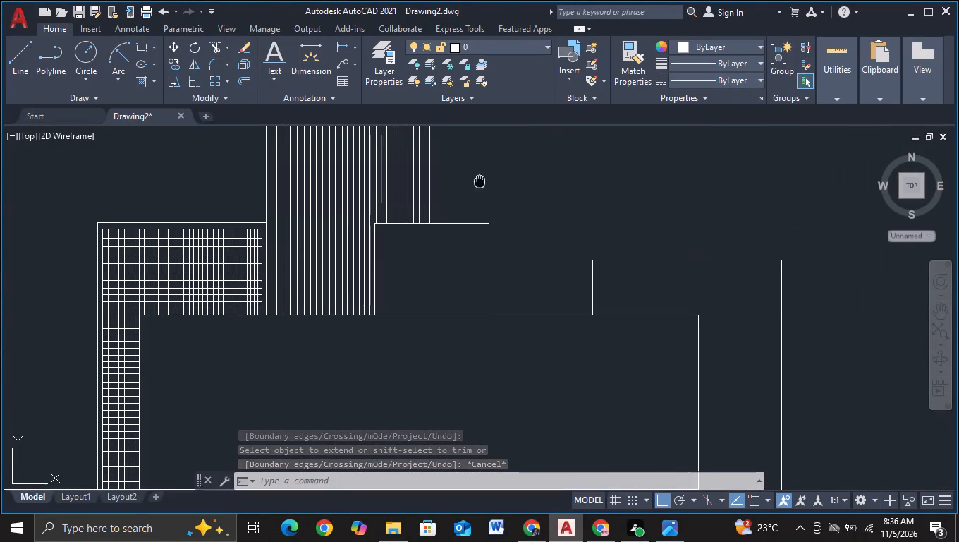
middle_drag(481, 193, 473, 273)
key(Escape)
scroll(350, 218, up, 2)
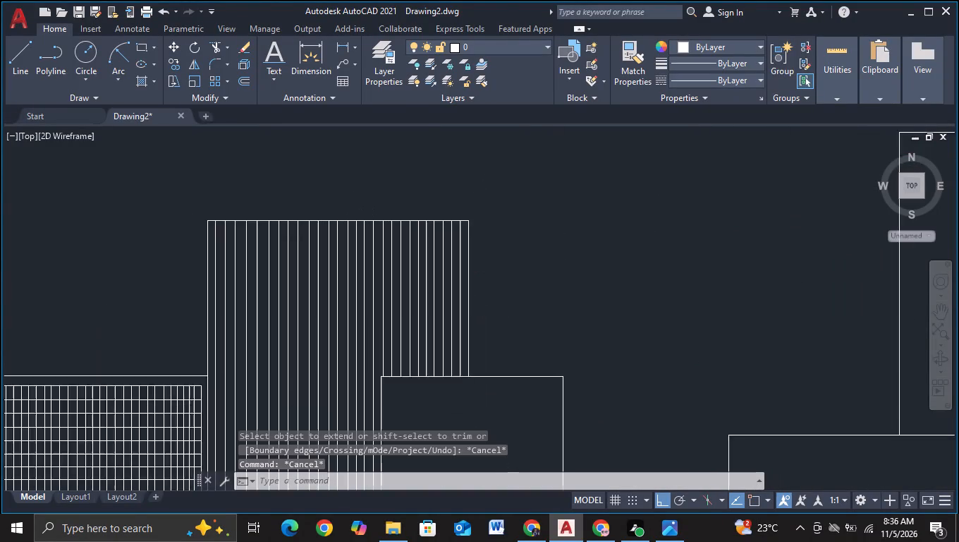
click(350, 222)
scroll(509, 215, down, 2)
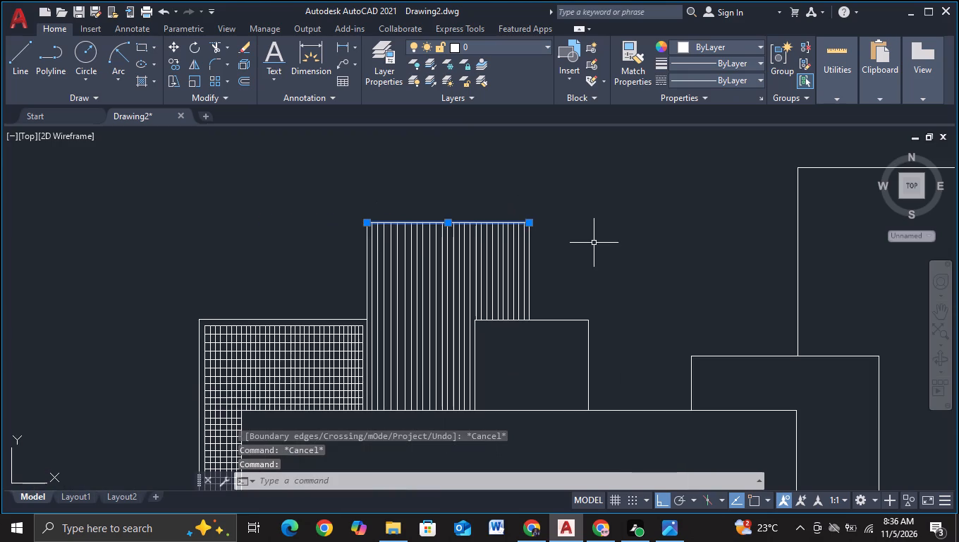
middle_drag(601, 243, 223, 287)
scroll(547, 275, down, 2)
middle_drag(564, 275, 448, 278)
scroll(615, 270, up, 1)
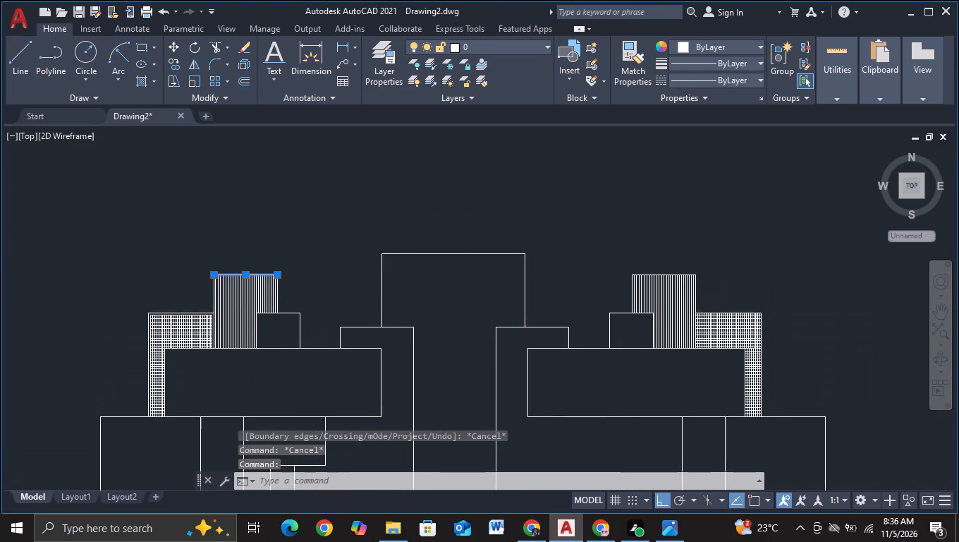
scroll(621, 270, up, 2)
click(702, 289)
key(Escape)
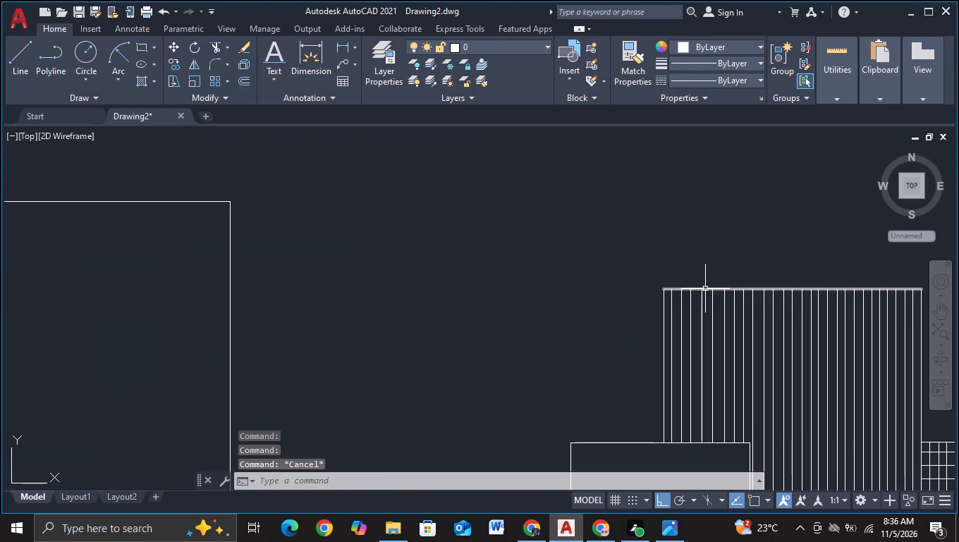
Copy the top edges of both tall blocks straight down as four horizontal lines, about 0.7 to 1.8 units below.
click(706, 289)
scroll(557, 284, down, 3)
scroll(208, 281, up, 4)
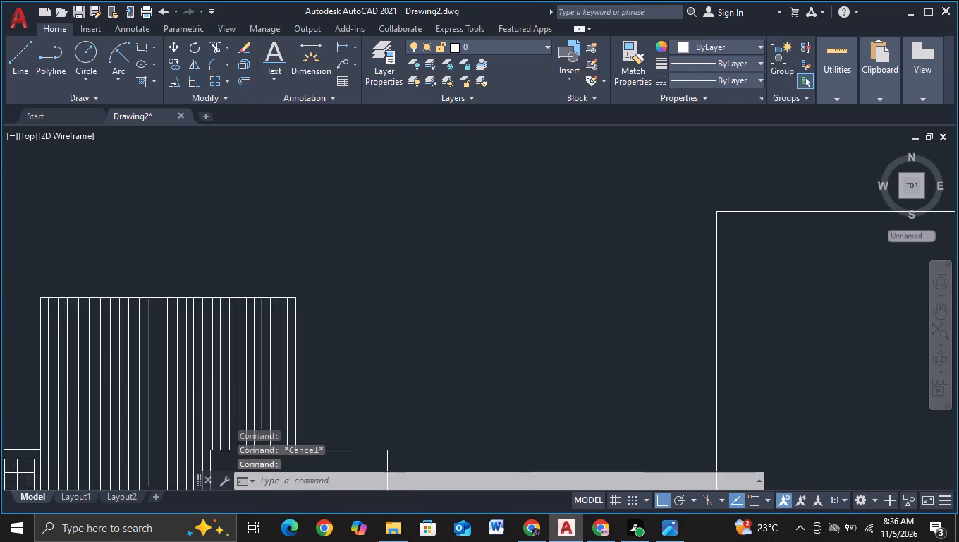
click(207, 306)
scroll(270, 263, down, 2)
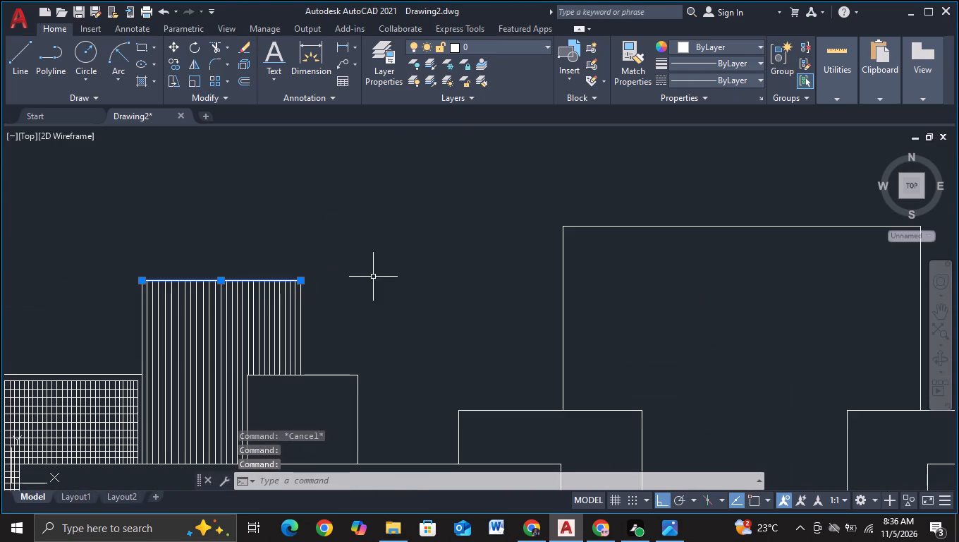
middle_drag(373, 277, 376, 215)
key(c)
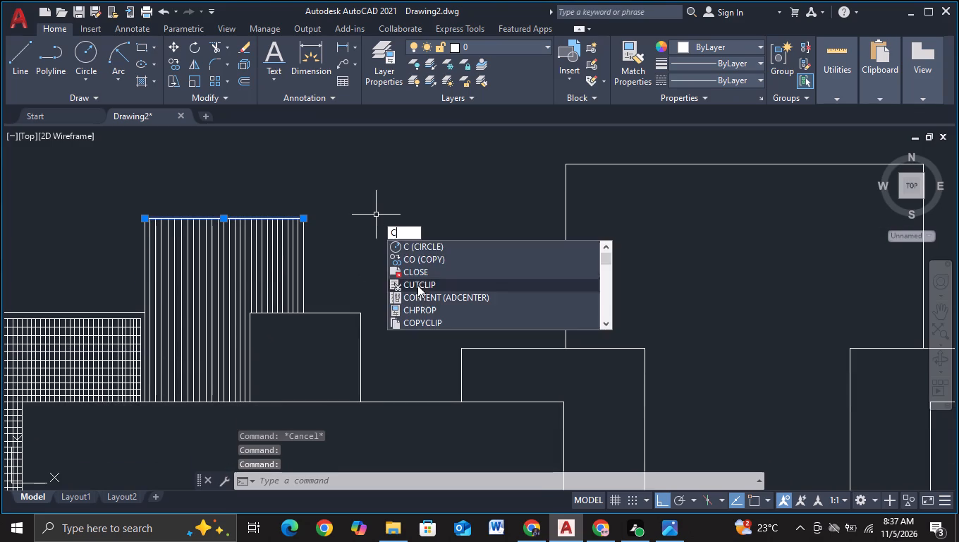
double_click(423, 258)
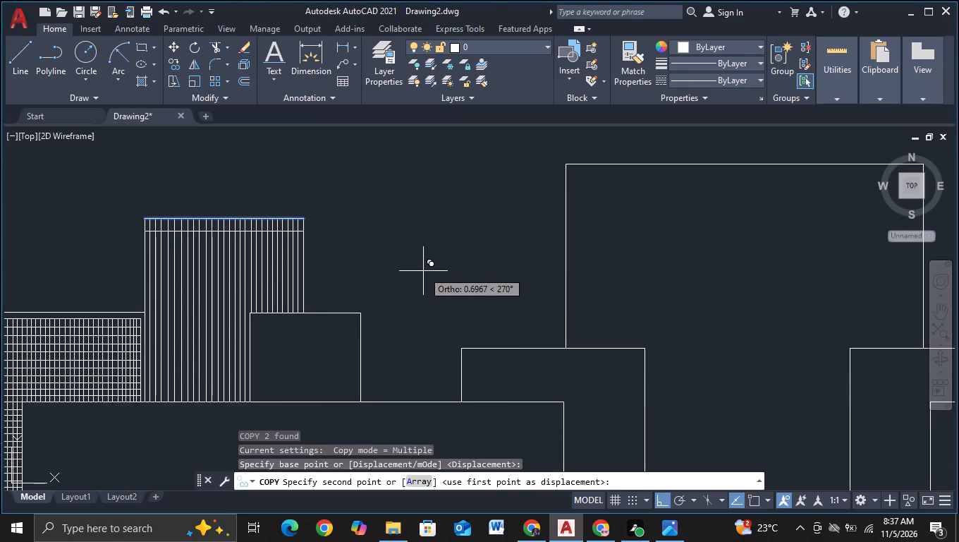
click(423, 270)
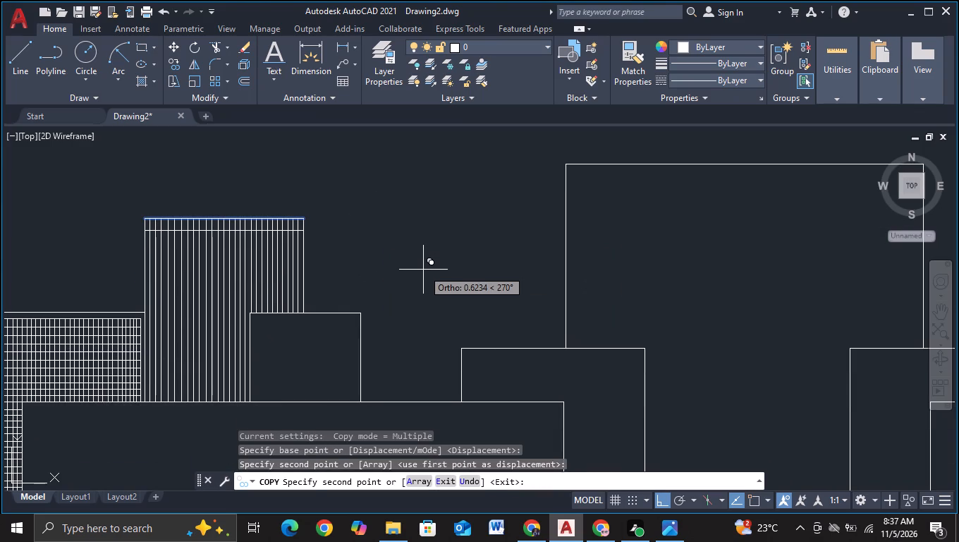
click(420, 277)
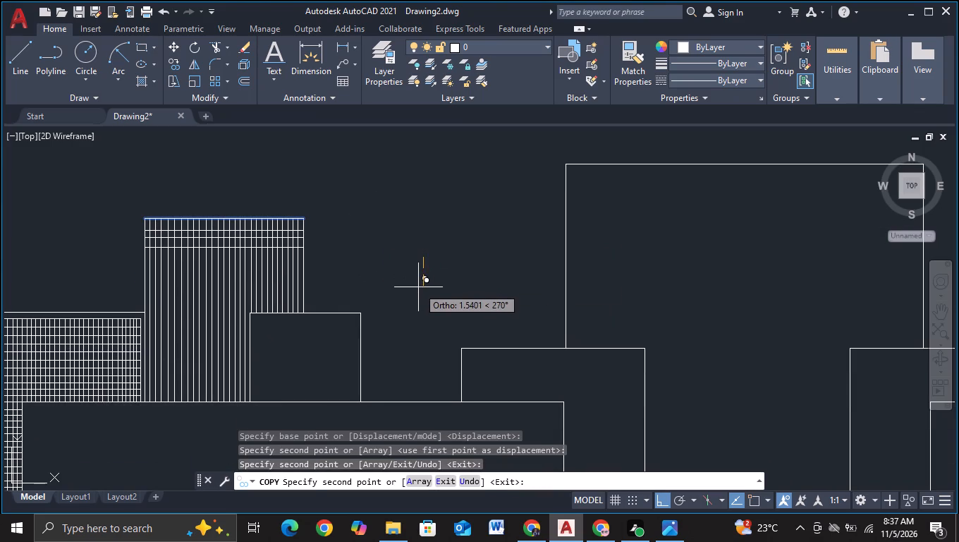
click(418, 285)
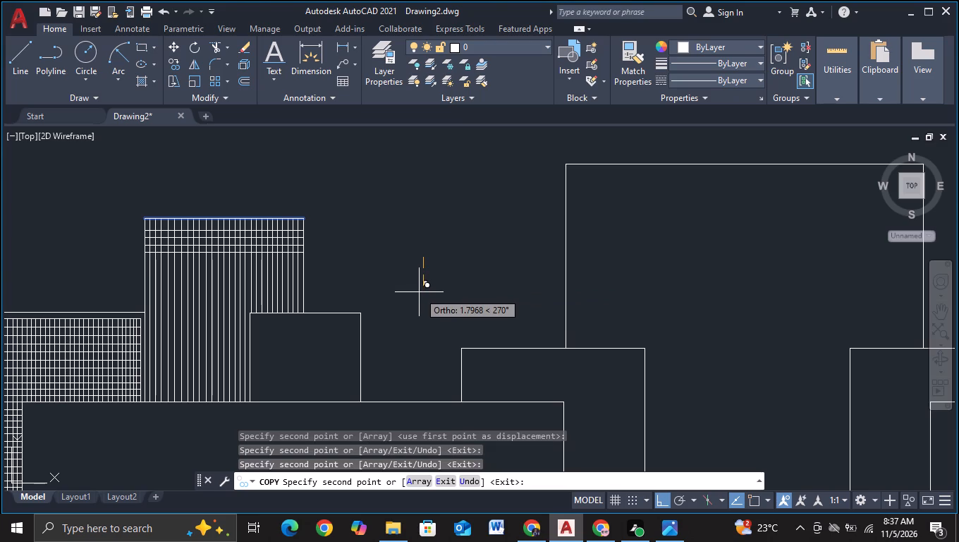
click(419, 292)
Place ten more copies of the top edges downward, about 2.2 to 4.8 units below, reaching the adjoining small blocks' top level.
scroll(414, 299, up, 1)
middle_drag(414, 299, 604, 308)
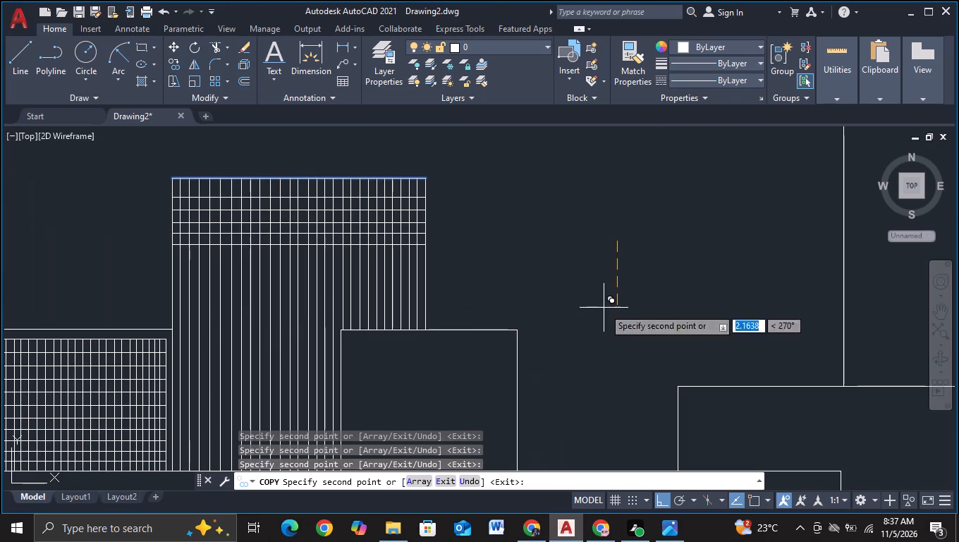
click(604, 308)
click(601, 316)
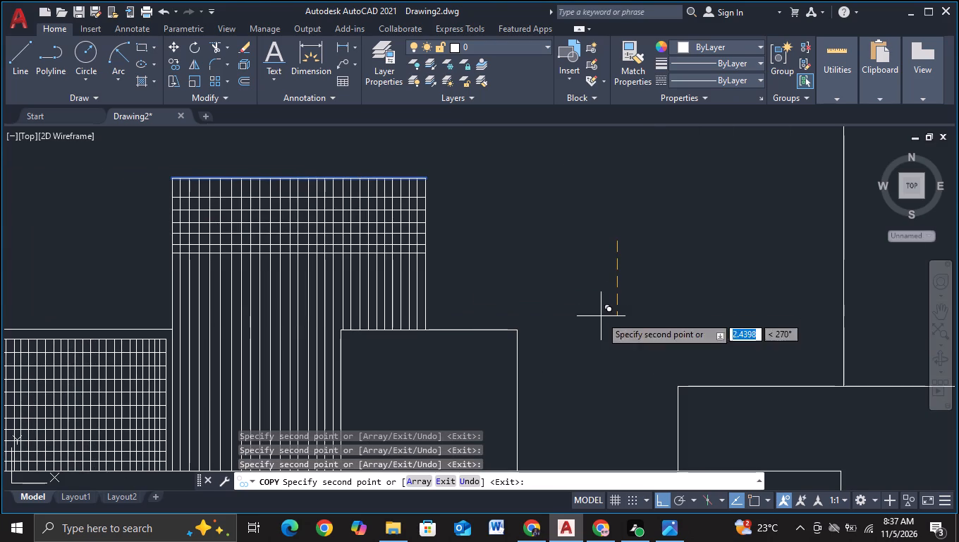
click(599, 325)
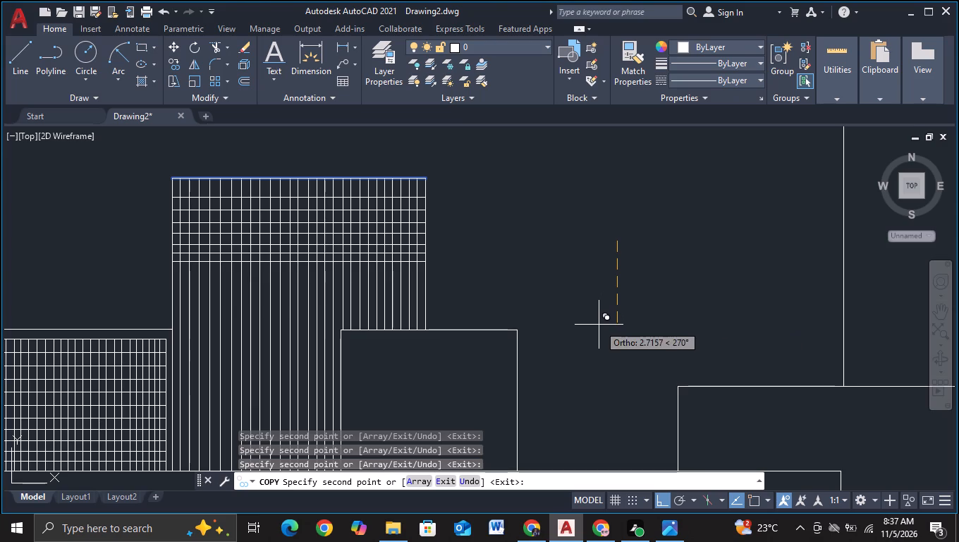
click(598, 334)
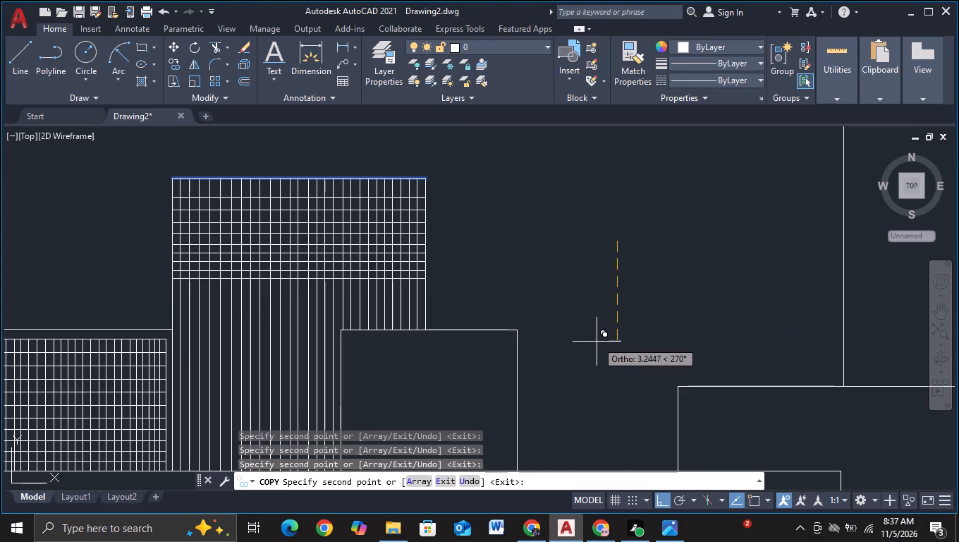
click(597, 342)
click(595, 352)
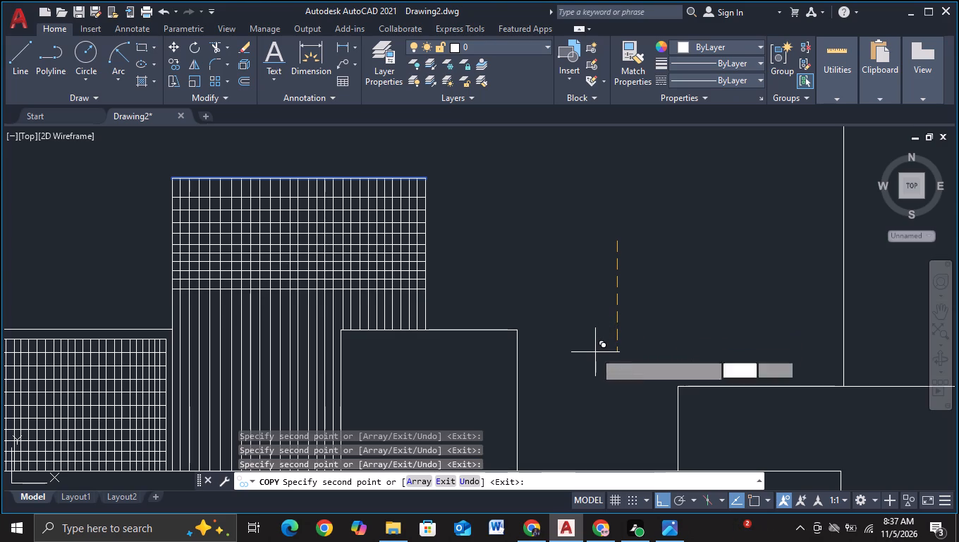
click(594, 362)
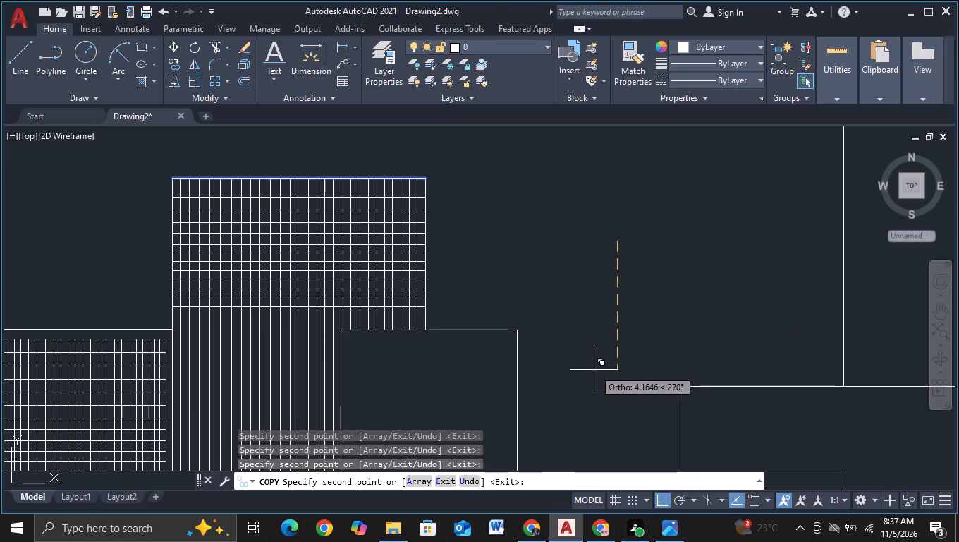
click(594, 373)
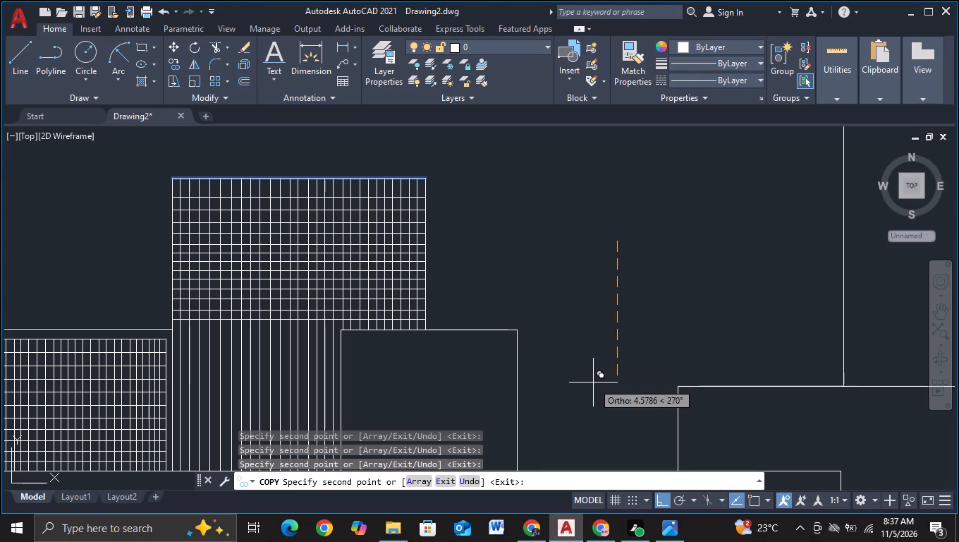
click(593, 383)
click(593, 389)
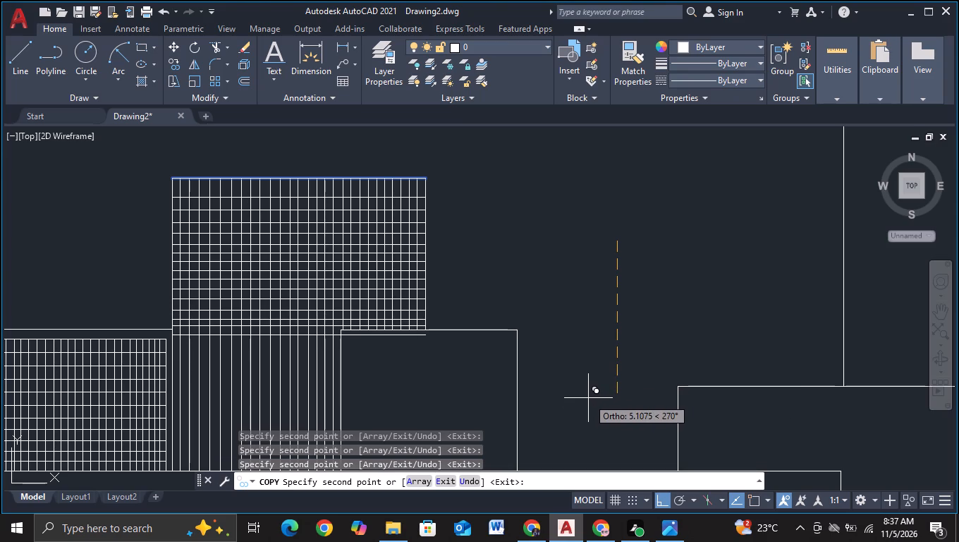
Place eight more copies of the top edges below the small blocks' top level, about 5.1 to 7 units down.
click(588, 398)
click(587, 406)
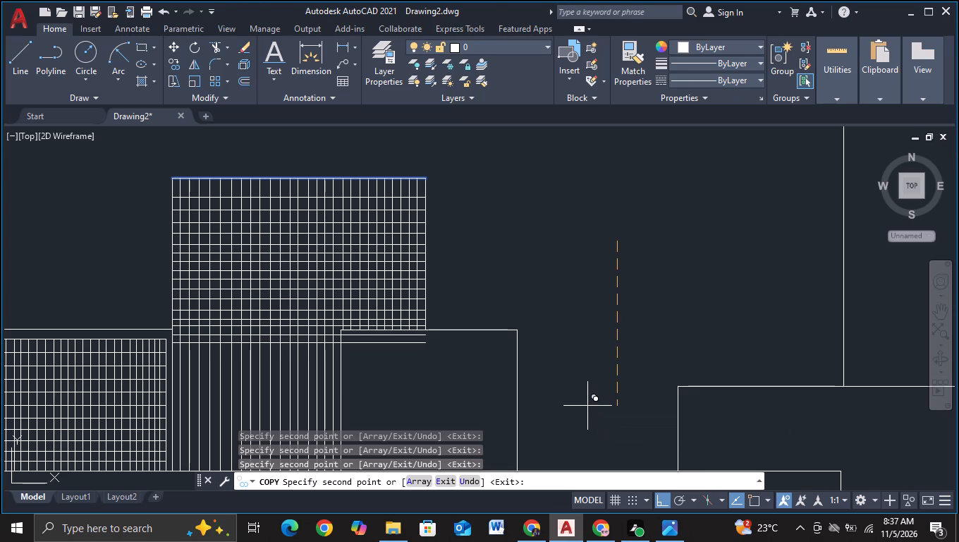
click(587, 414)
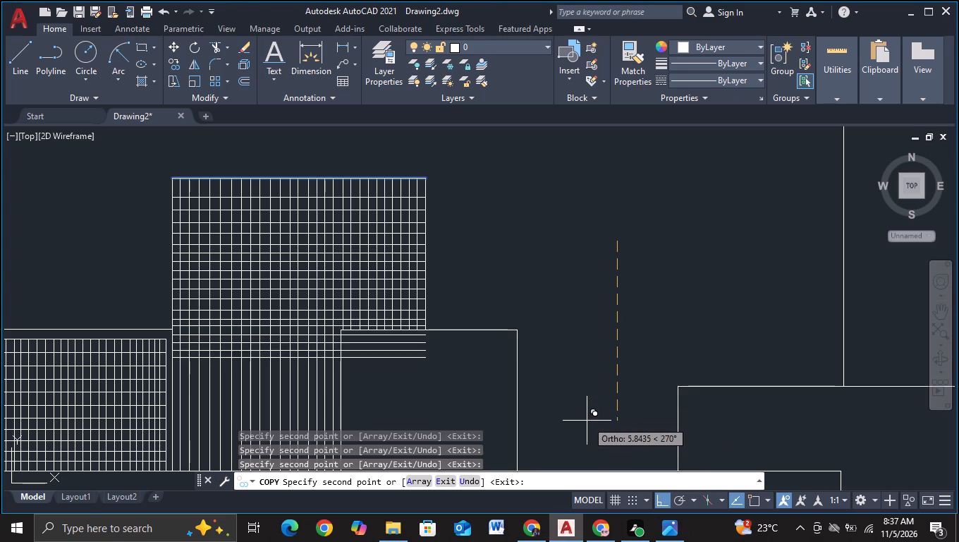
click(586, 423)
middle_drag(586, 423, 566, 331)
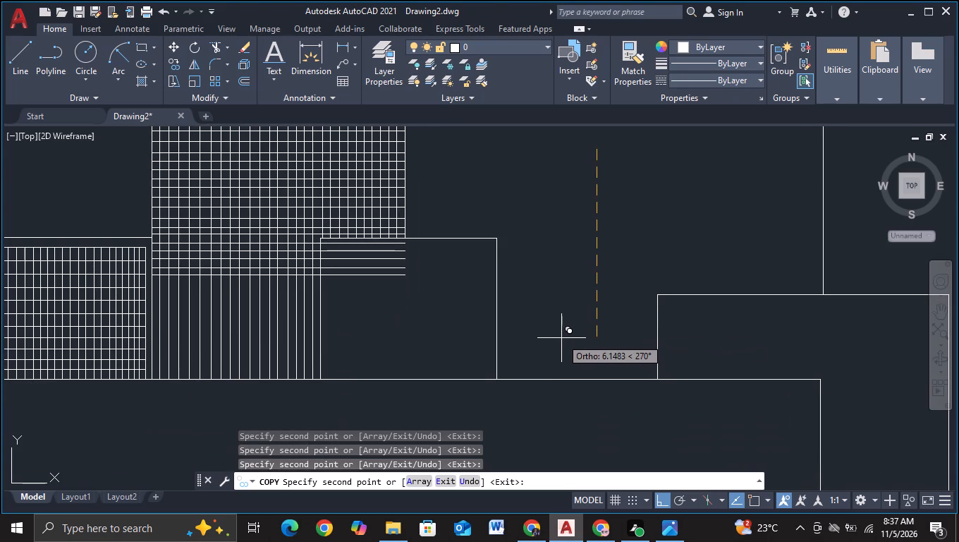
click(561, 340)
click(561, 348)
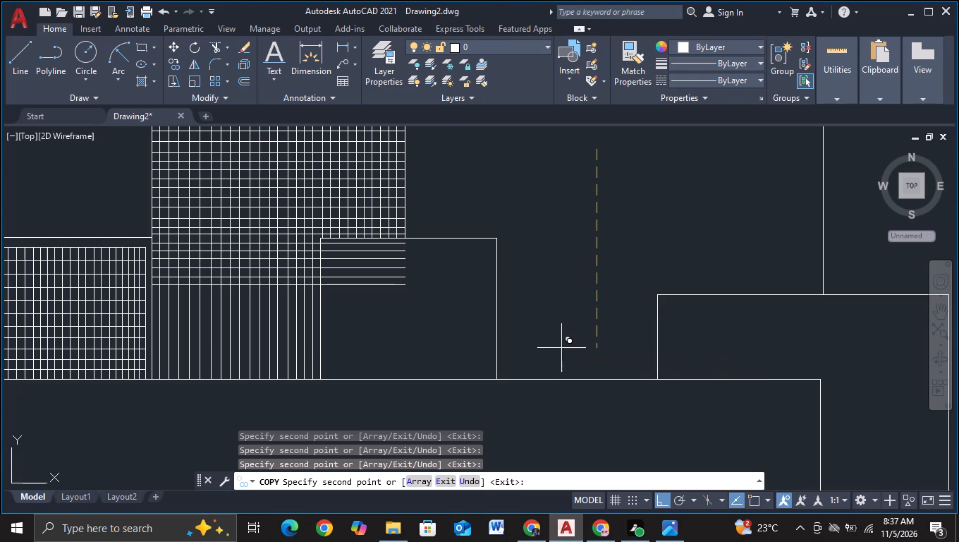
click(561, 355)
click(561, 363)
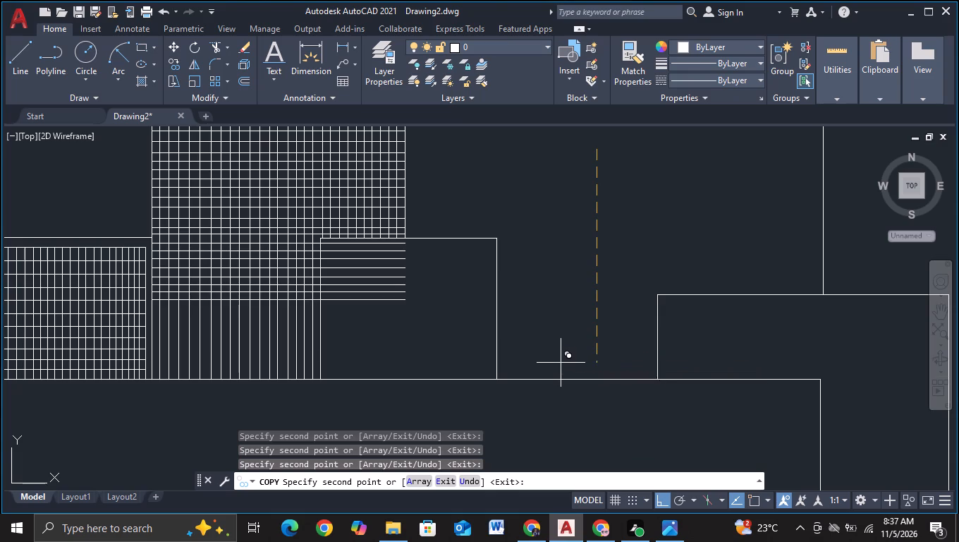
Place the last eight copies of the top edges, about 7.3 to 9.2 units down, filling both tall blocks to their base.
click(560, 373)
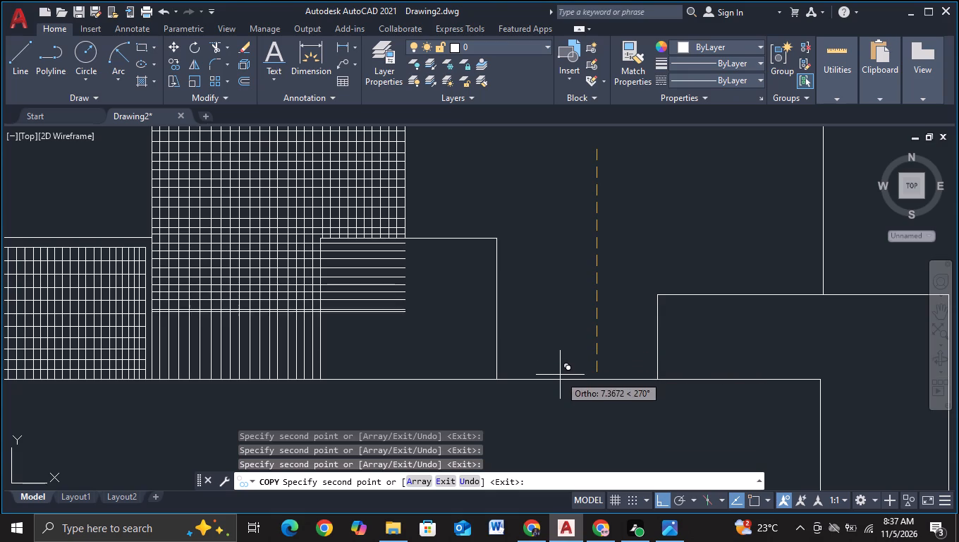
click(559, 380)
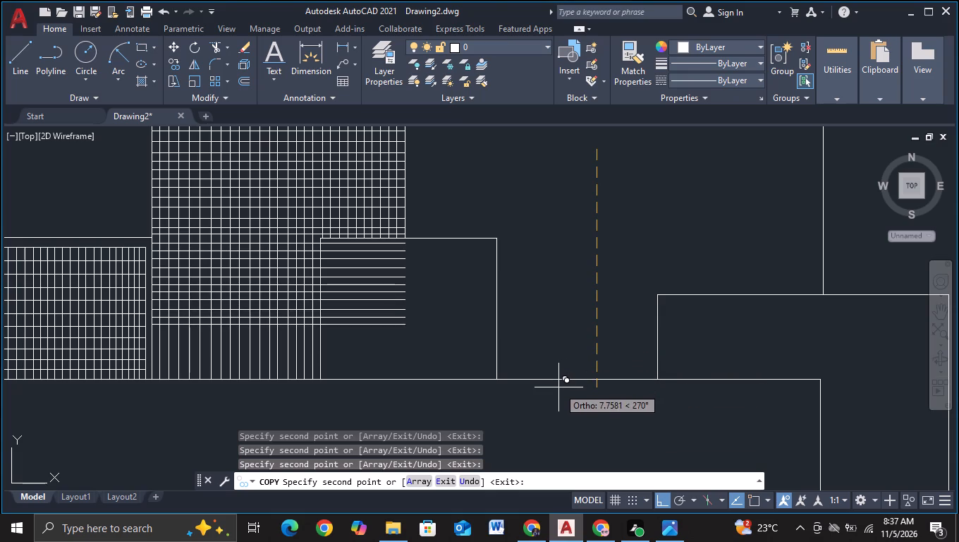
click(558, 387)
click(556, 398)
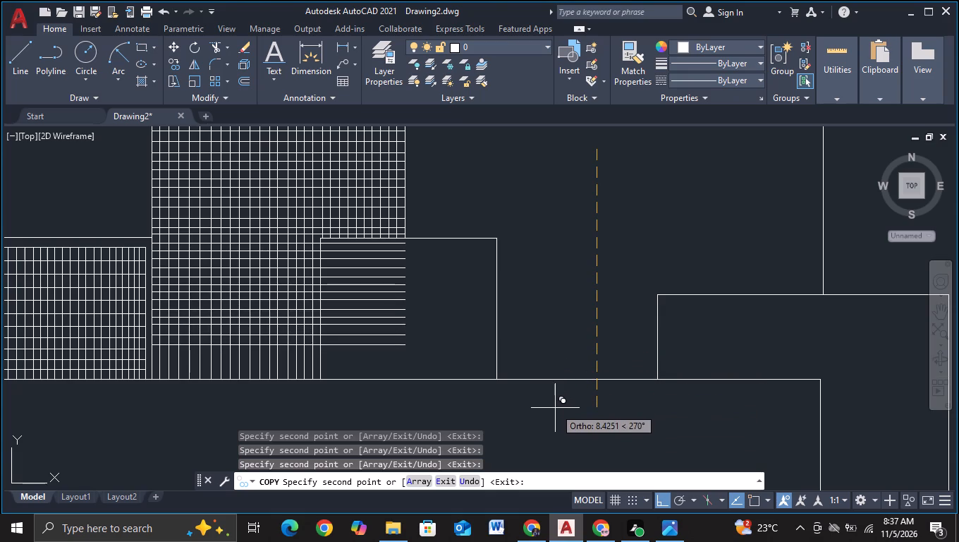
click(555, 407)
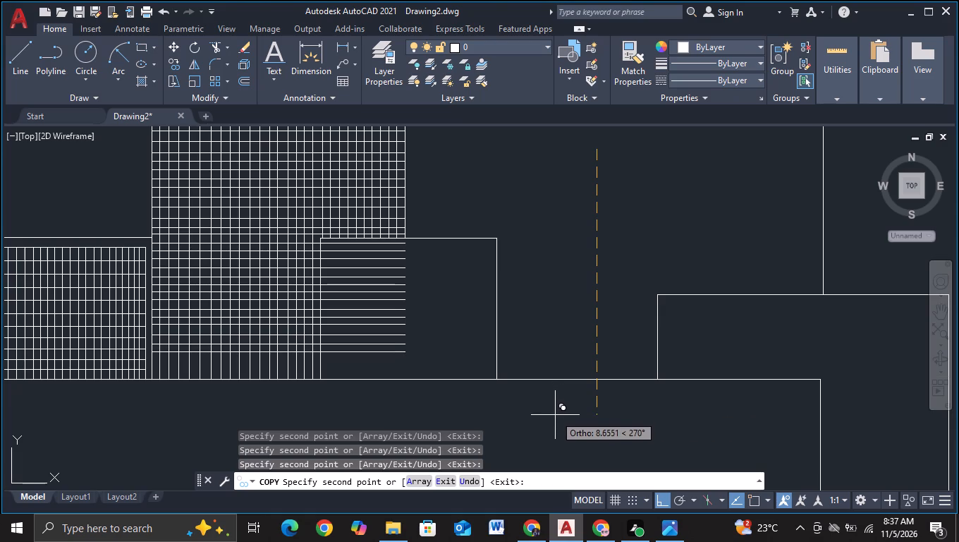
click(555, 415)
click(555, 423)
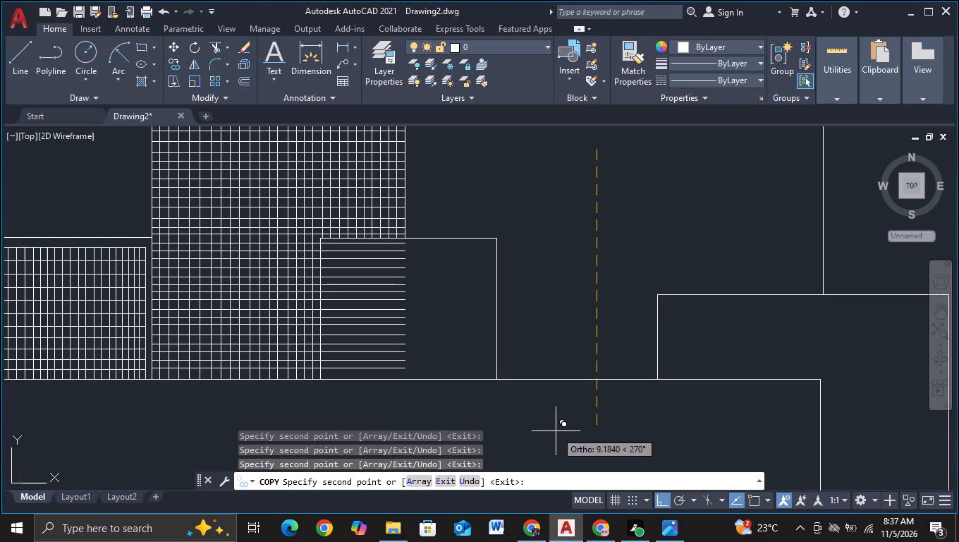
click(556, 431)
key(Escape)
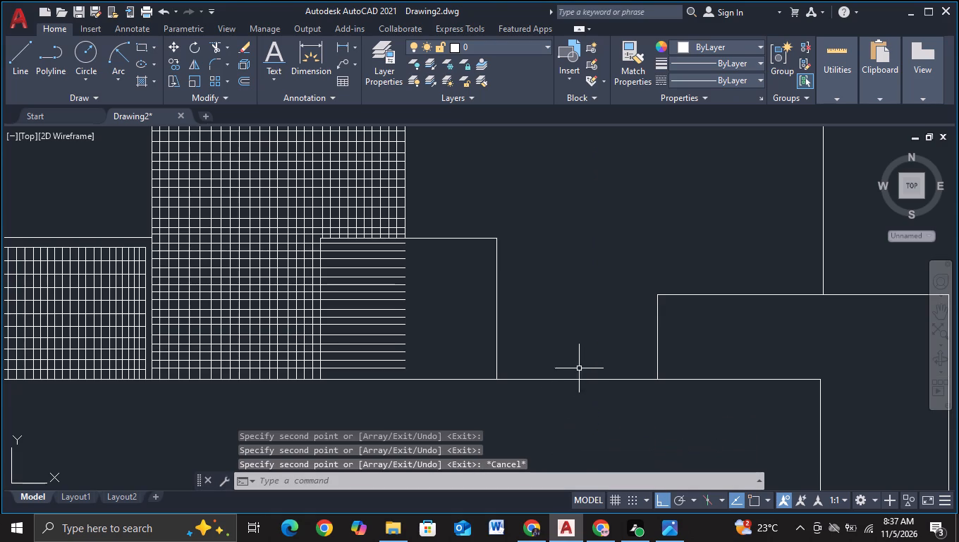
Trim the horizontal line ends of the left tall block that run into the adjoining small block.
scroll(580, 368, down, 3)
middle_drag(591, 360, 379, 278)
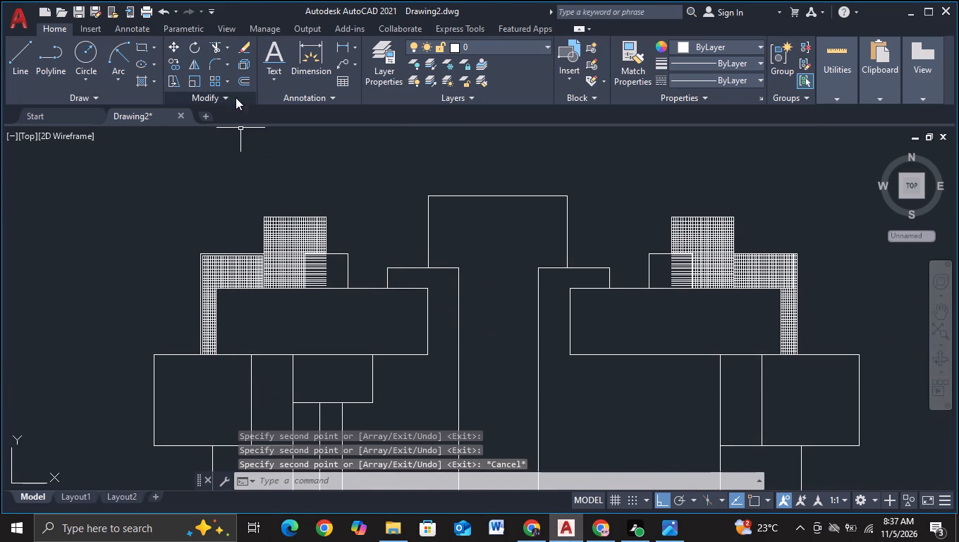
click(211, 49)
scroll(292, 289, up, 3)
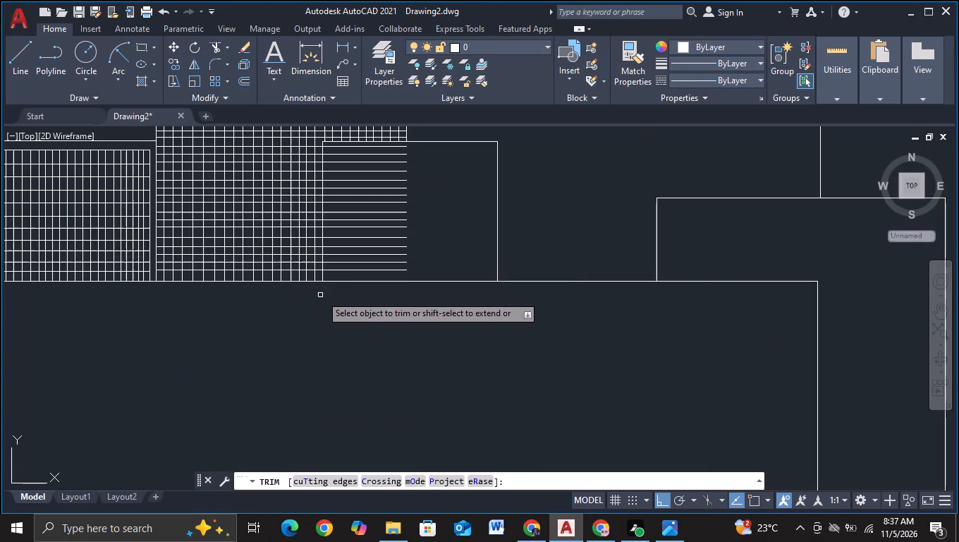
click(363, 277)
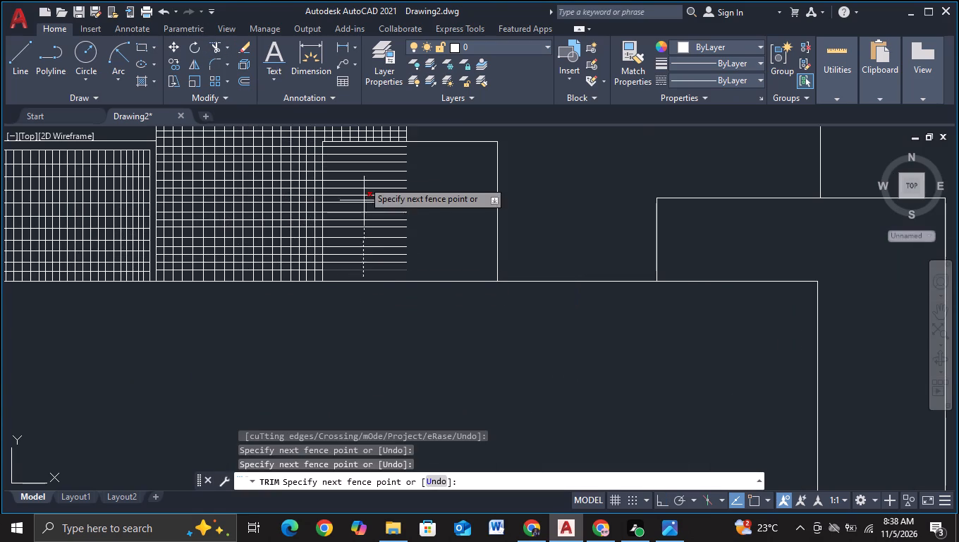
scroll(361, 146, up, 2)
click(361, 146)
scroll(375, 158, down, 3)
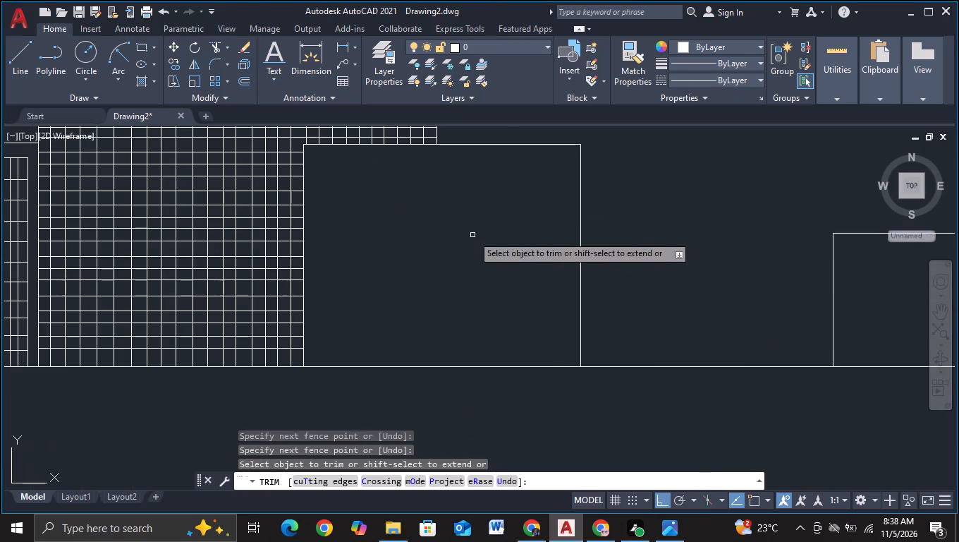
Trim the horizontal line ends of the right tall block that run into the adjoining small block.
scroll(623, 234, down, 2)
middle_drag(633, 235, 23, 217)
middle_drag(695, 214, 537, 222)
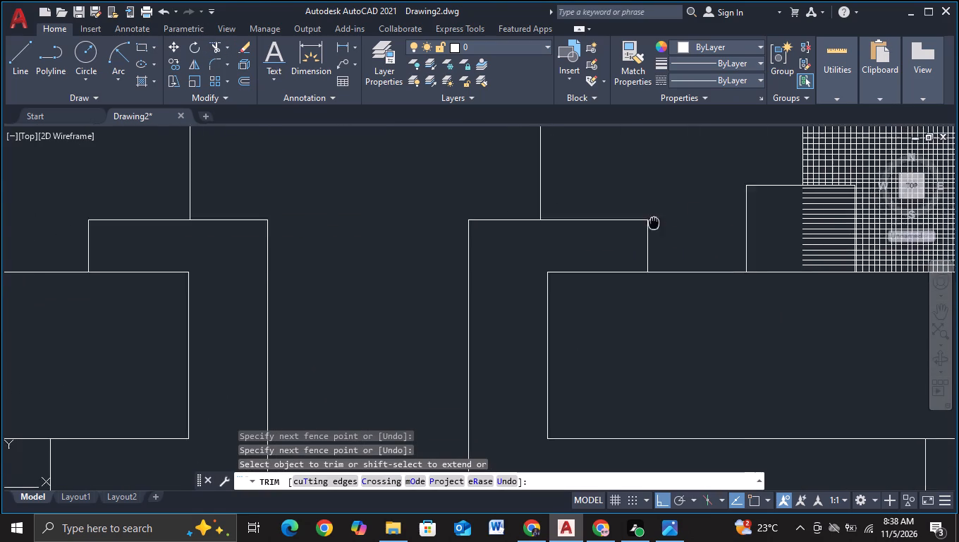
middle_drag(537, 222, 61, 157)
scroll(147, 175, up, 2)
click(277, 255)
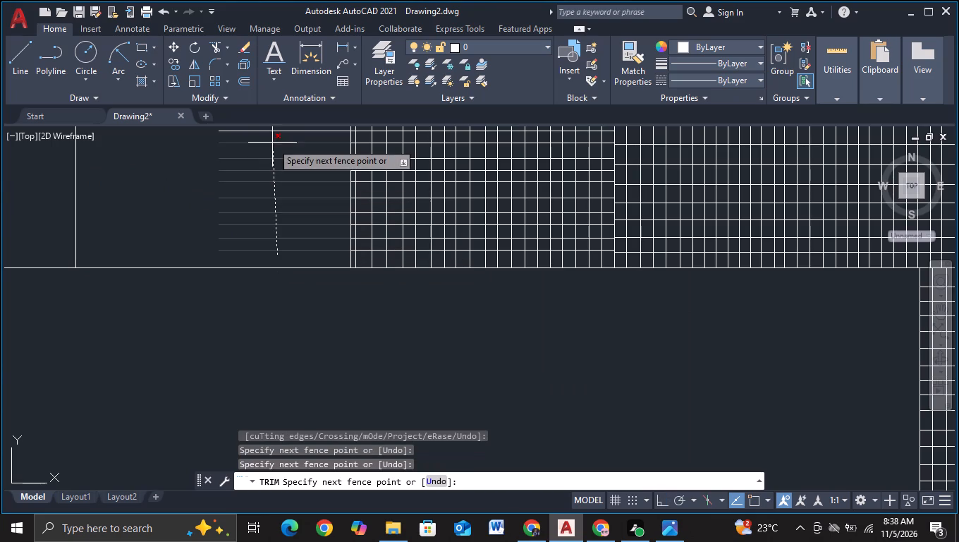
middle_drag(272, 143, 286, 248)
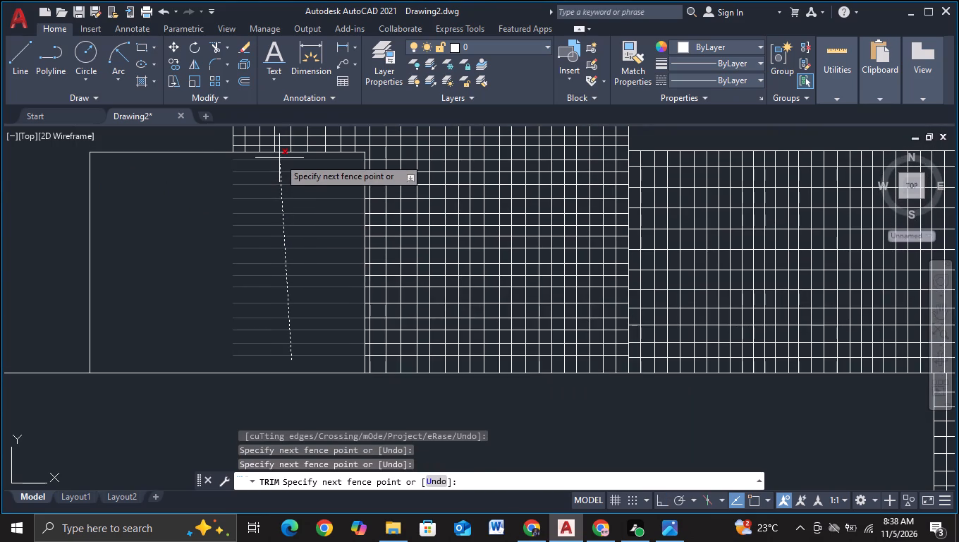
click(279, 158)
Trim the vertical line ends above the first horizontal grid line across the top of the right tall block.
scroll(286, 235, down, 3)
scroll(162, 98, up, 2)
scroll(283, 164, up, 2)
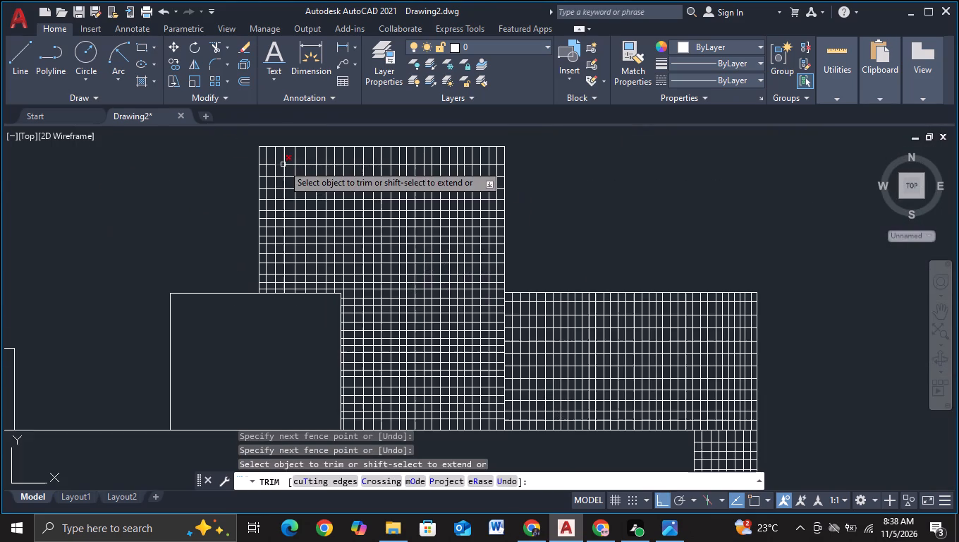
scroll(276, 157, up, 2)
click(232, 157)
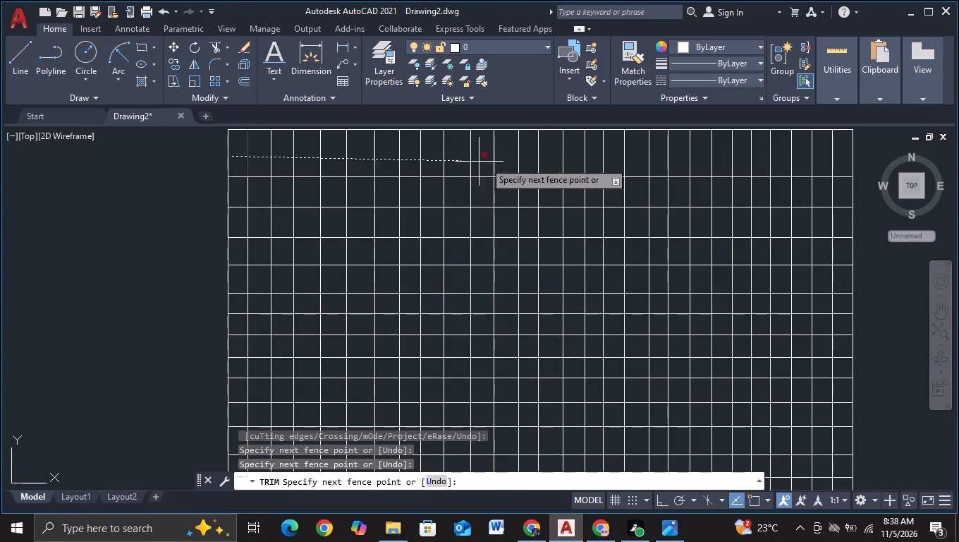
click(836, 152)
Trim the horizontal segments in the second column from the right tall block's outer edge, from the top down to the base.
middle_drag(836, 152, 387, 152)
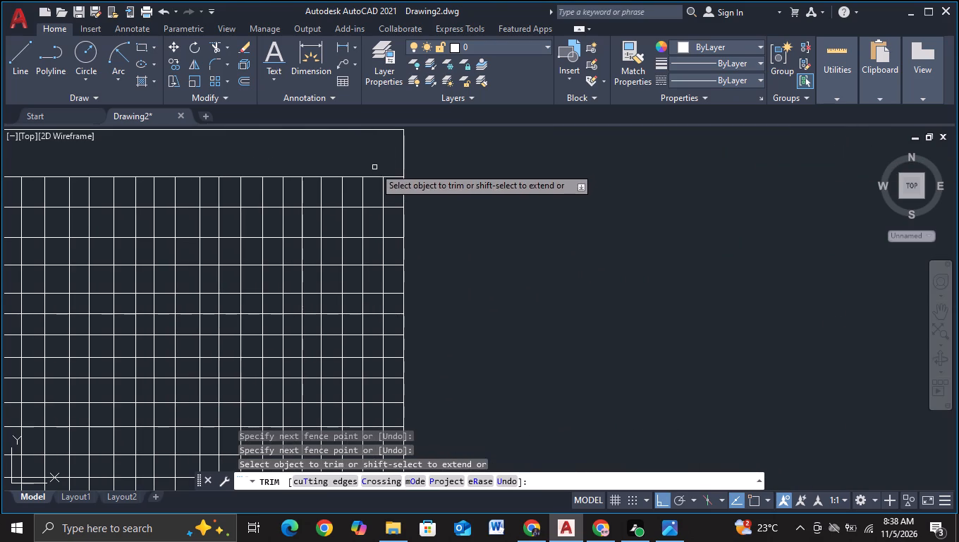
click(374, 167)
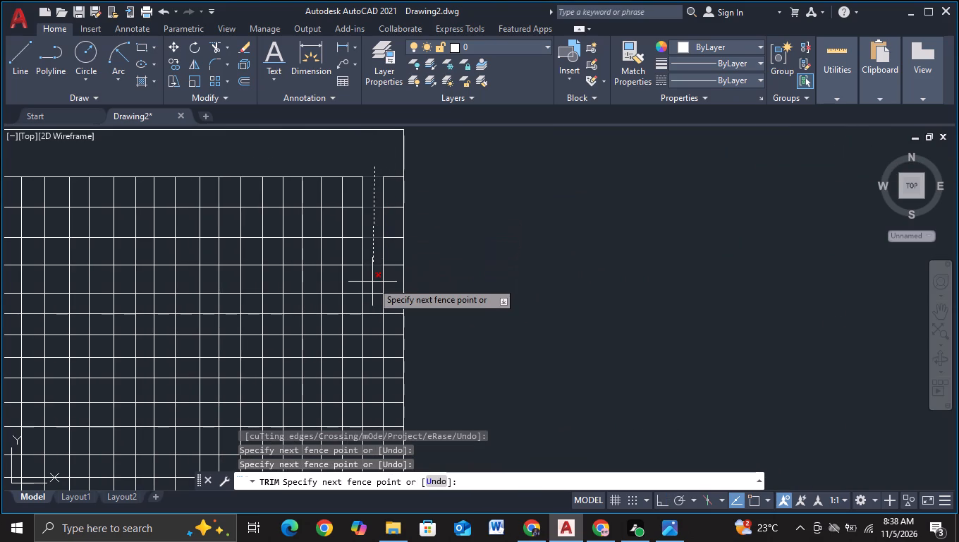
scroll(372, 282, down, 1)
middle_drag(372, 282, 349, 157)
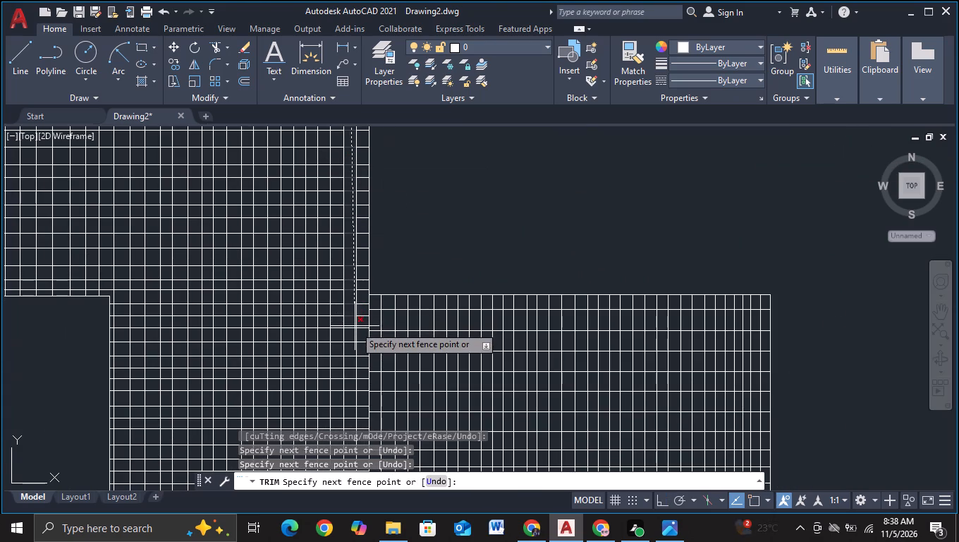
middle_drag(351, 337, 322, 232)
middle_drag(329, 341, 329, 332)
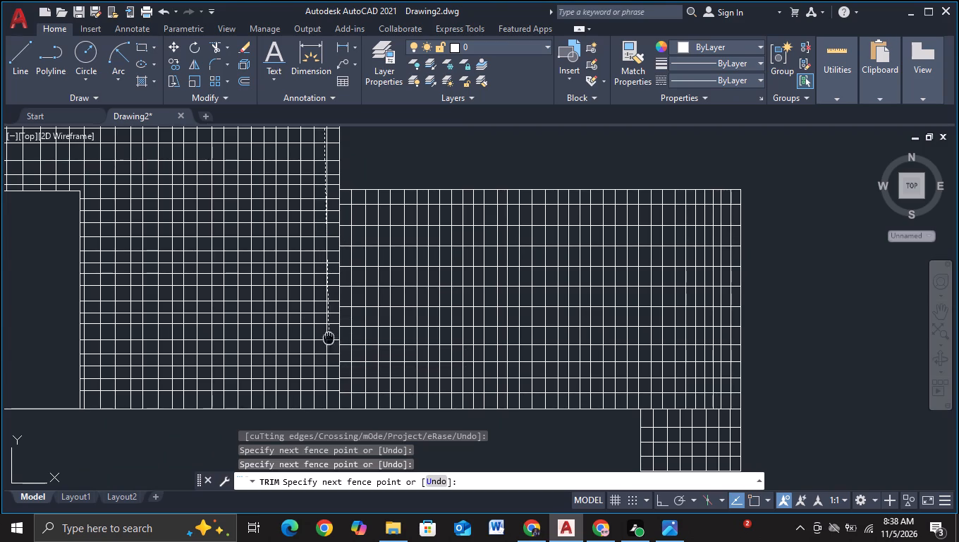
middle_drag(329, 332, 312, 267)
click(304, 315)
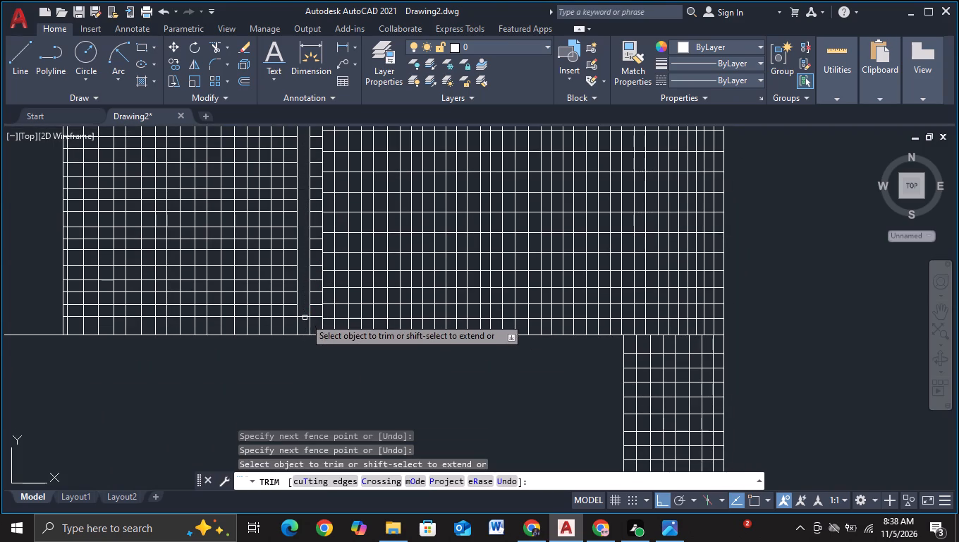
Trim the horizontal segments in the column directly beside the right tall block's outer edge, from the base up to the top.
click(314, 327)
middle_drag(316, 274, 316, 297)
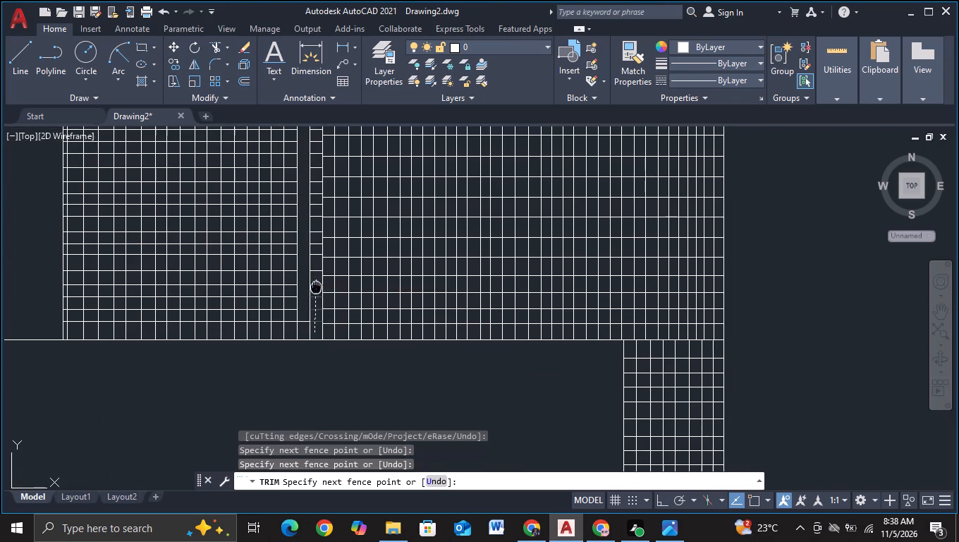
middle_drag(316, 297, 316, 341)
middle_drag(318, 259, 318, 364)
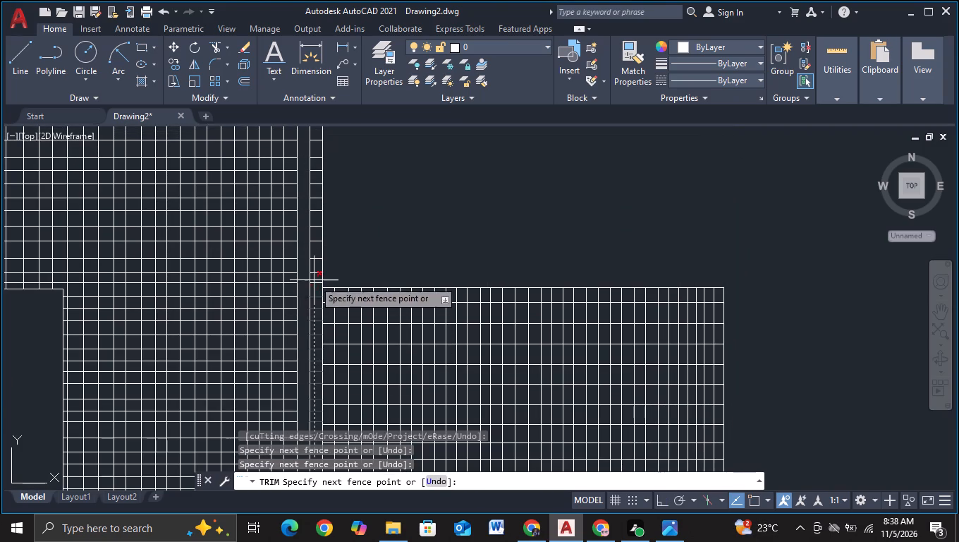
middle_drag(315, 275, 310, 394)
middle_drag(307, 295, 305, 385)
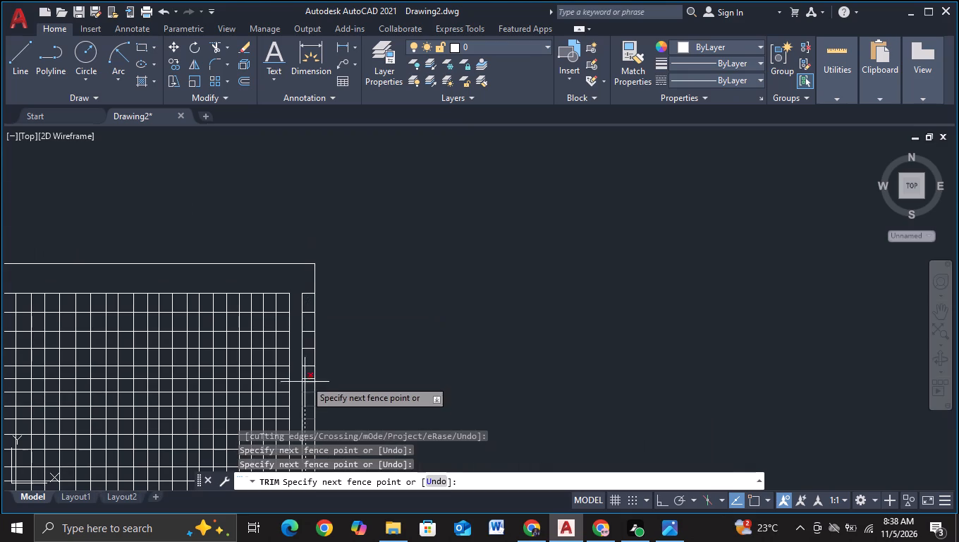
click(305, 294)
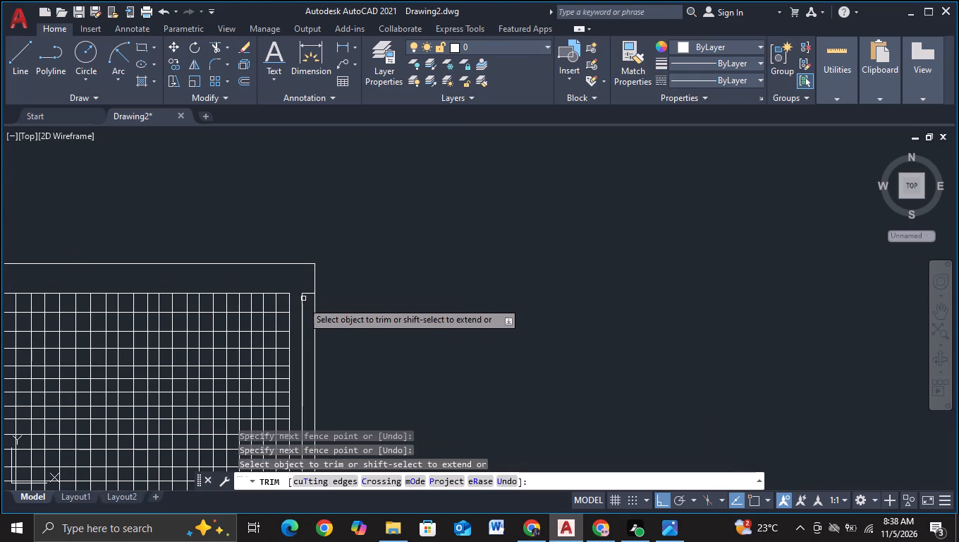
click(305, 295)
key(Escape)
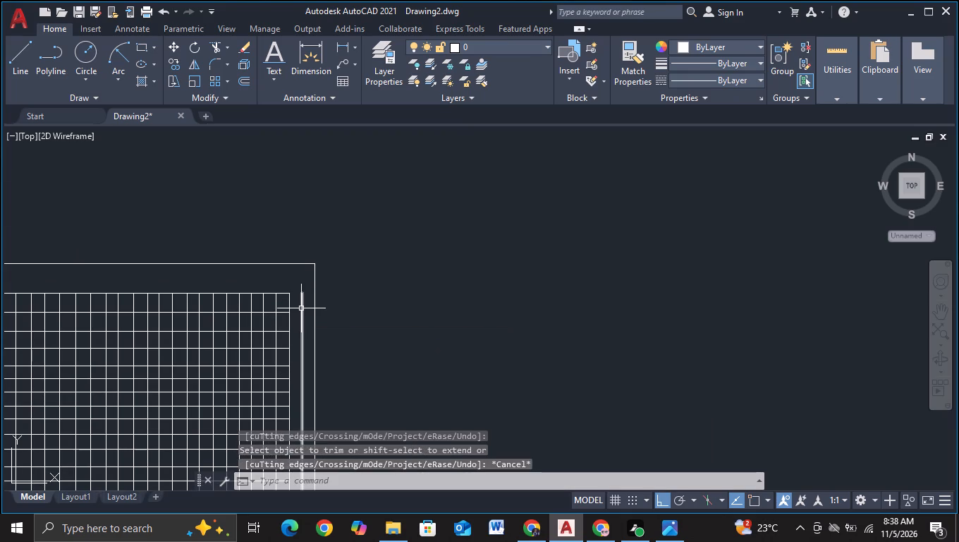
Erase the leftover vertical line beside the right tall block's outer edge and trim the horizontal stub near the base.
click(301, 308)
key(Delete)
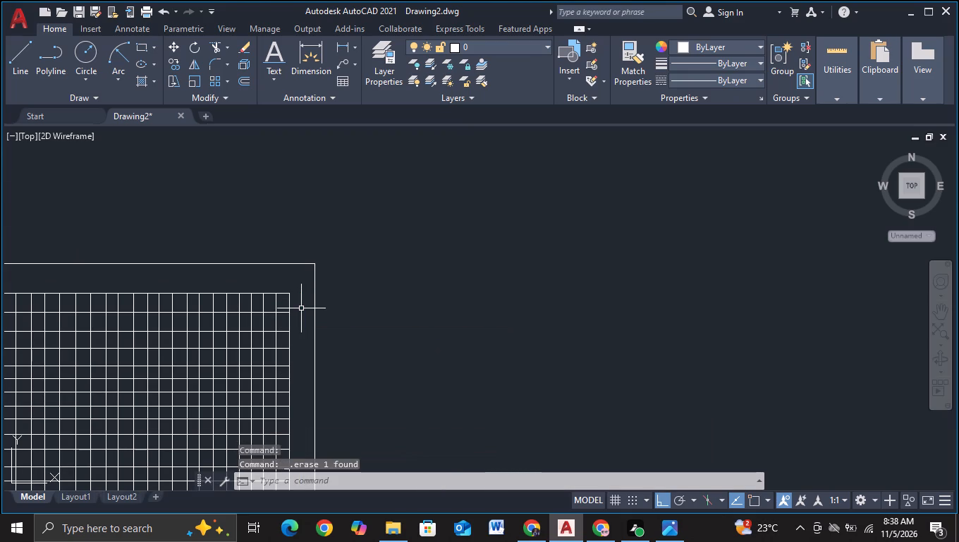
scroll(301, 308, down, 2)
middle_drag(415, 373, 443, 258)
scroll(360, 318, up, 2)
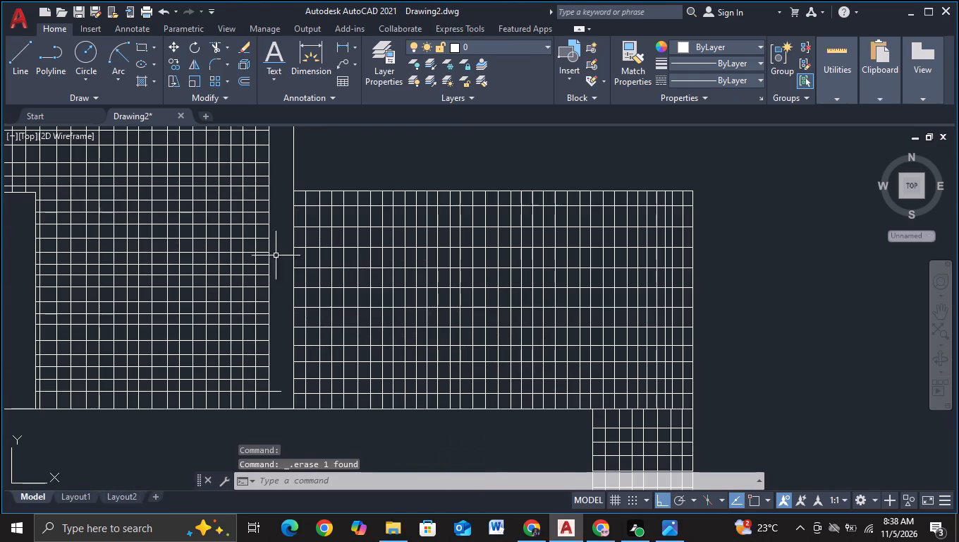
click(212, 47)
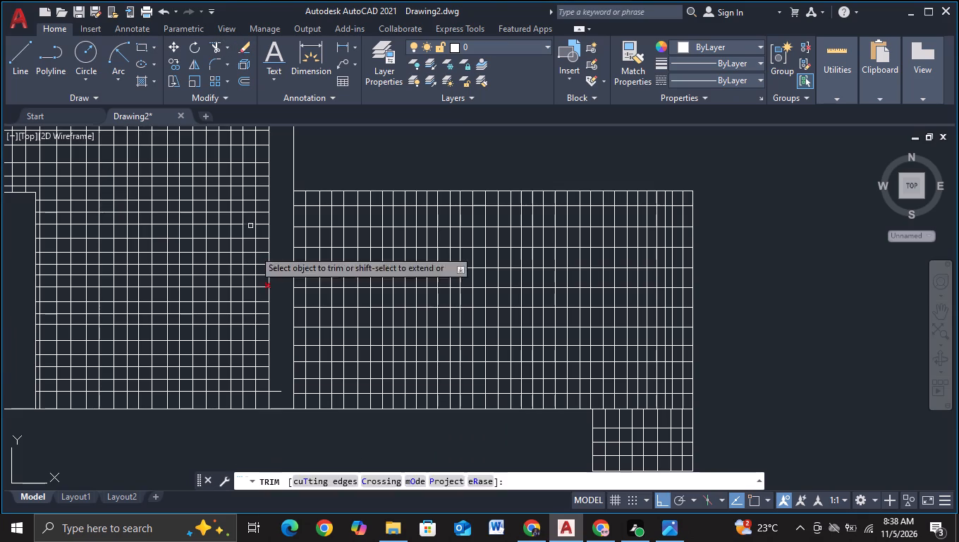
click(276, 393)
Trim the two grid columns beside the right tall block's inner edge above the small block, including the vertical line between them.
scroll(51, 383, down, 1)
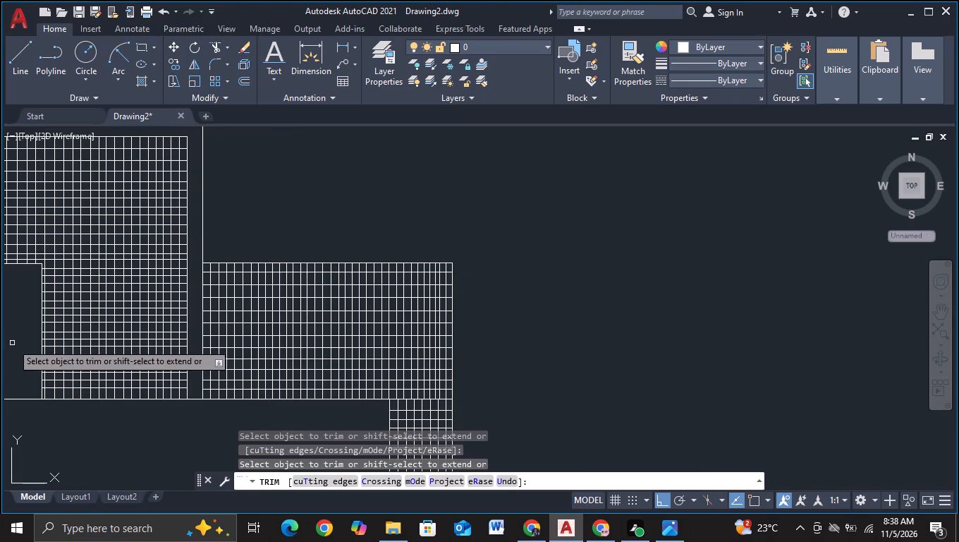
middle_drag(12, 343, 342, 396)
scroll(345, 260, up, 1)
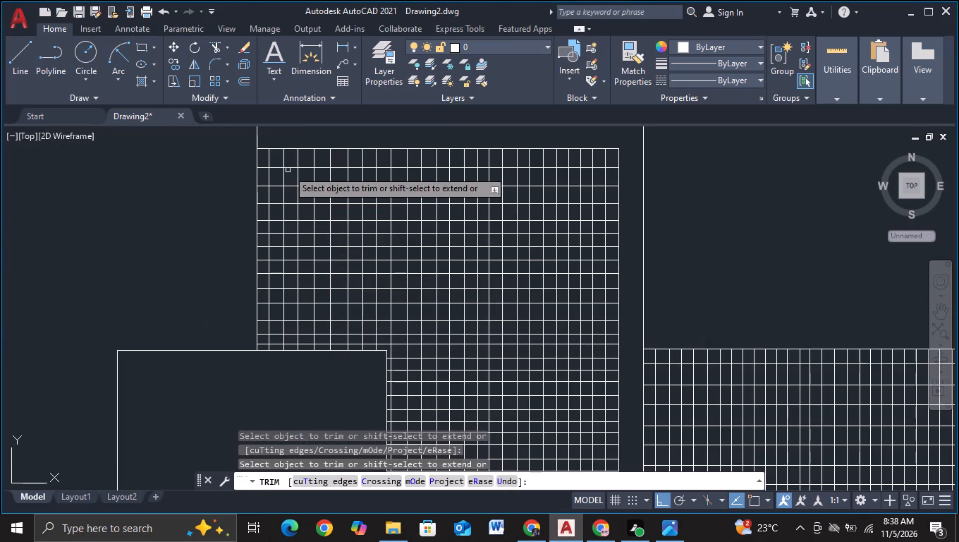
click(277, 140)
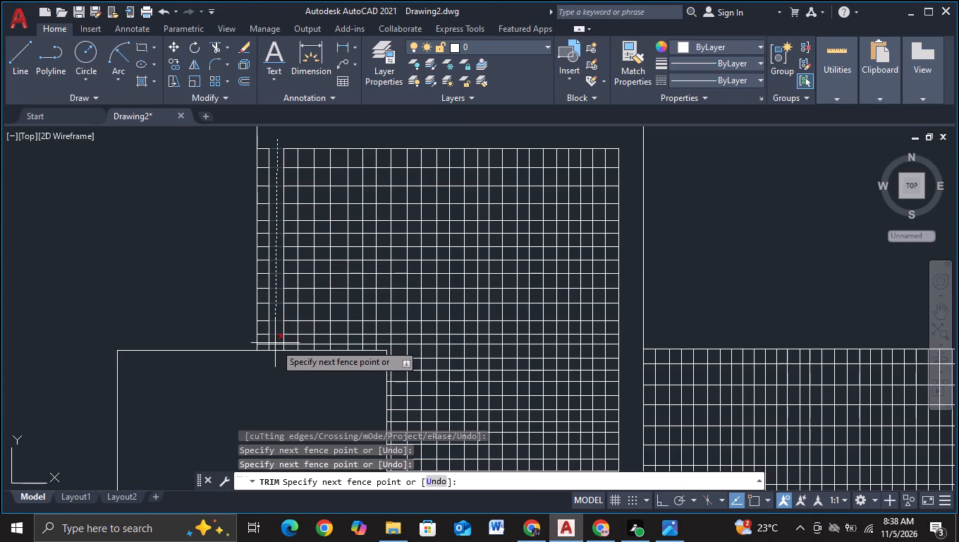
click(275, 347)
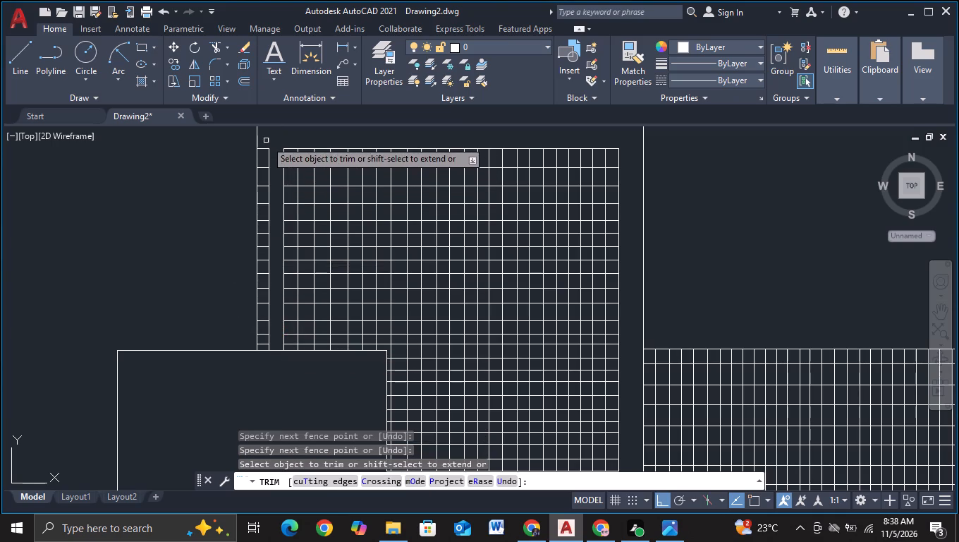
click(266, 140)
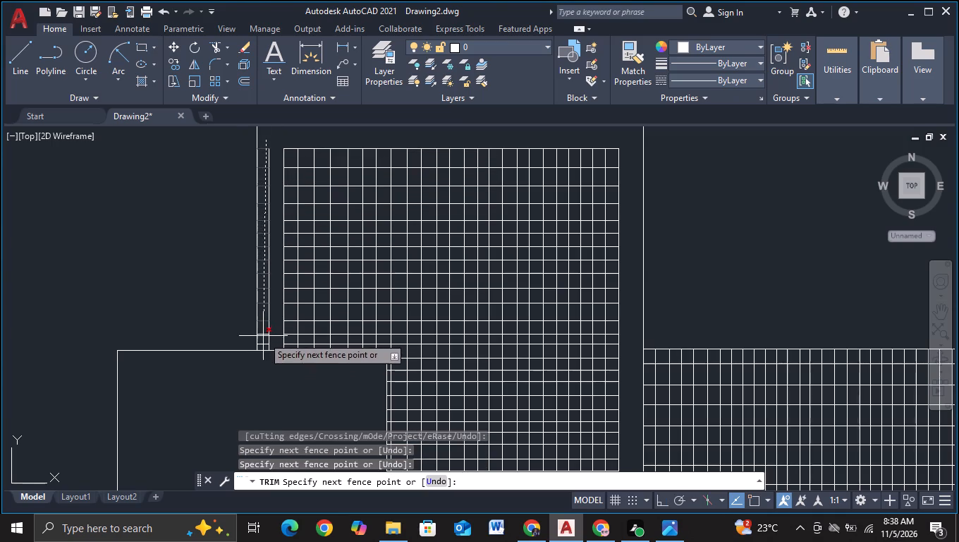
click(264, 347)
click(269, 324)
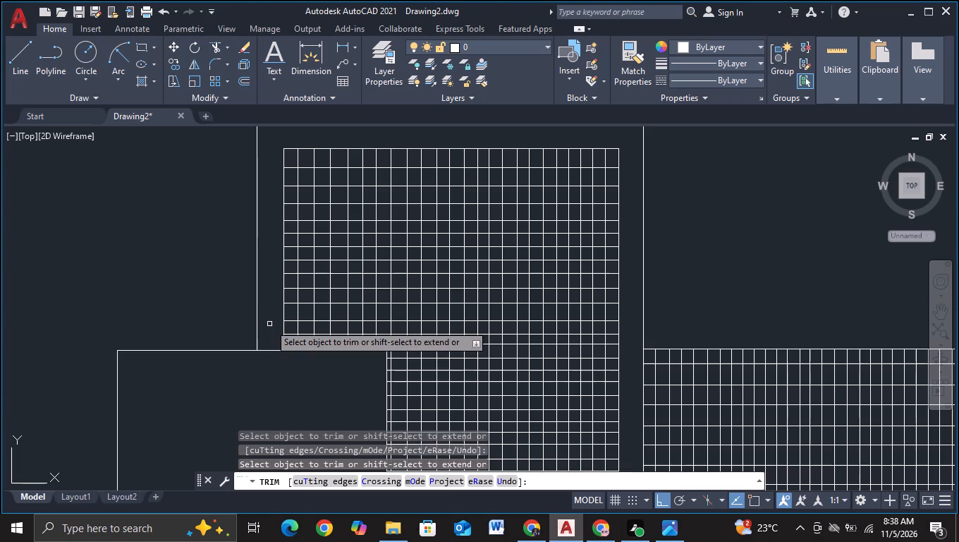
Trim the horizontal segments in the column beside the left tall block's inner edge, down to the small block's top.
scroll(269, 325, down, 2)
middle_drag(238, 402, 518, 380)
scroll(303, 292, down, 1)
middle_drag(243, 299, 545, 296)
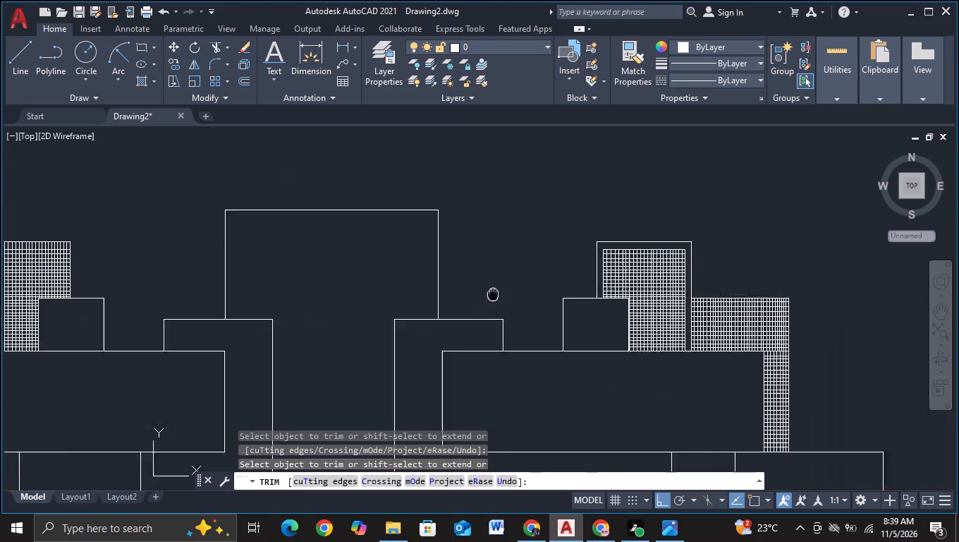
middle_drag(545, 296, 619, 298)
scroll(265, 281, up, 4)
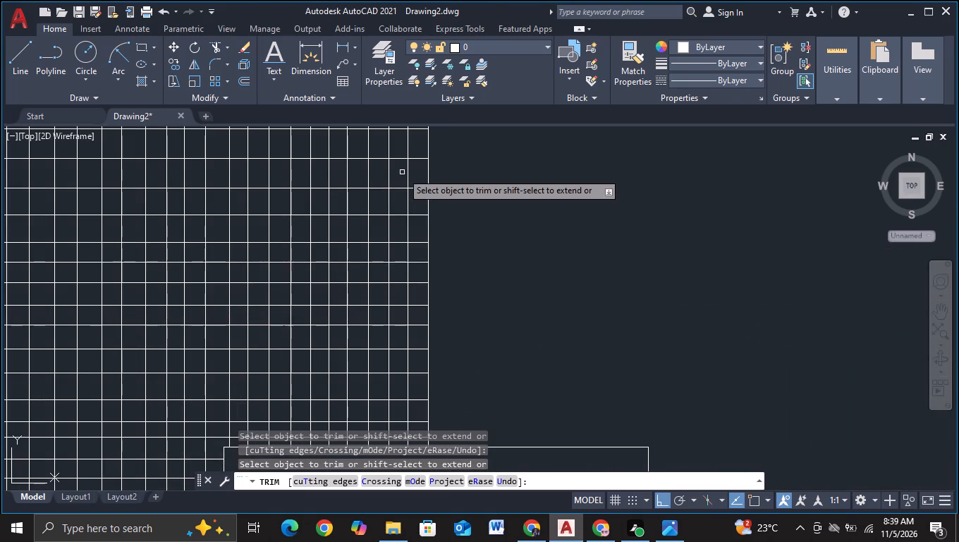
scroll(402, 172, down, 2)
scroll(407, 149, up, 1)
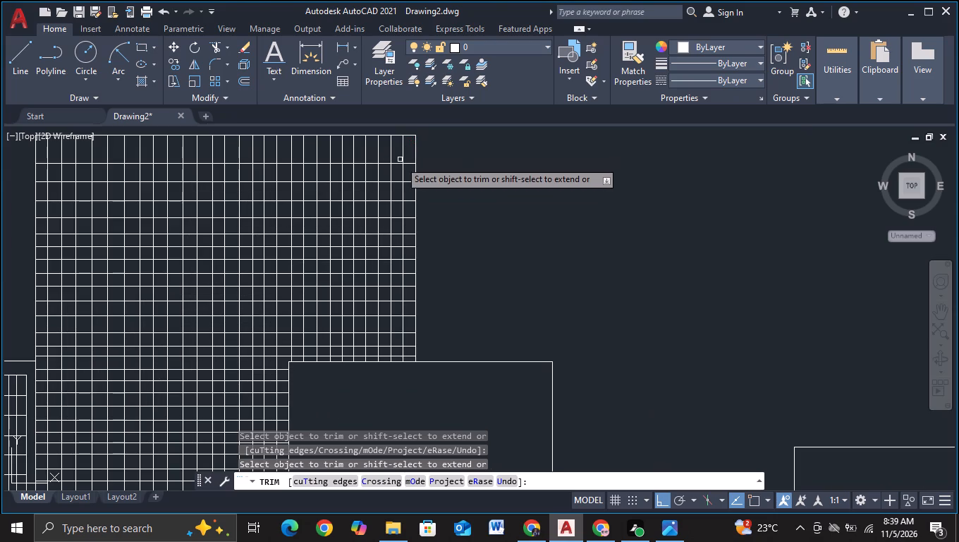
click(407, 157)
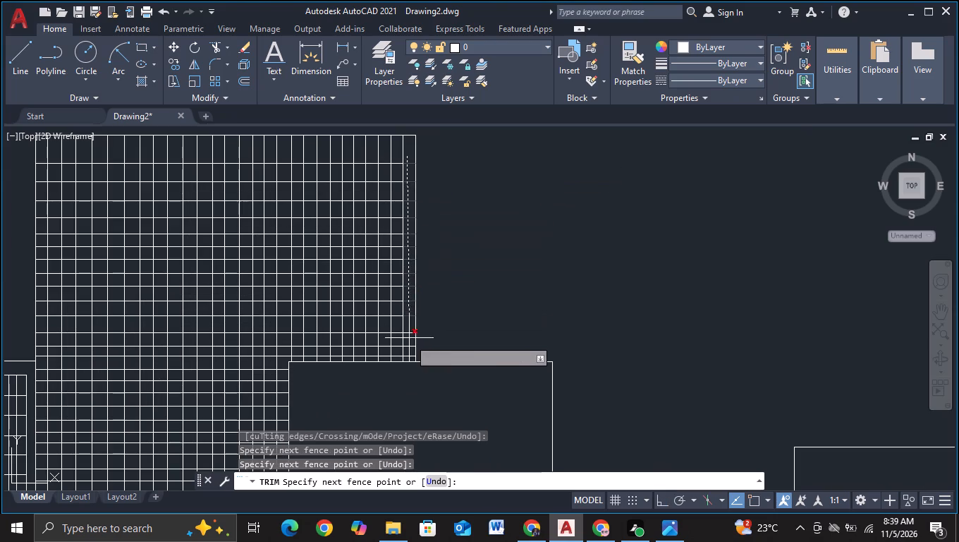
scroll(406, 356, up, 2)
click(406, 361)
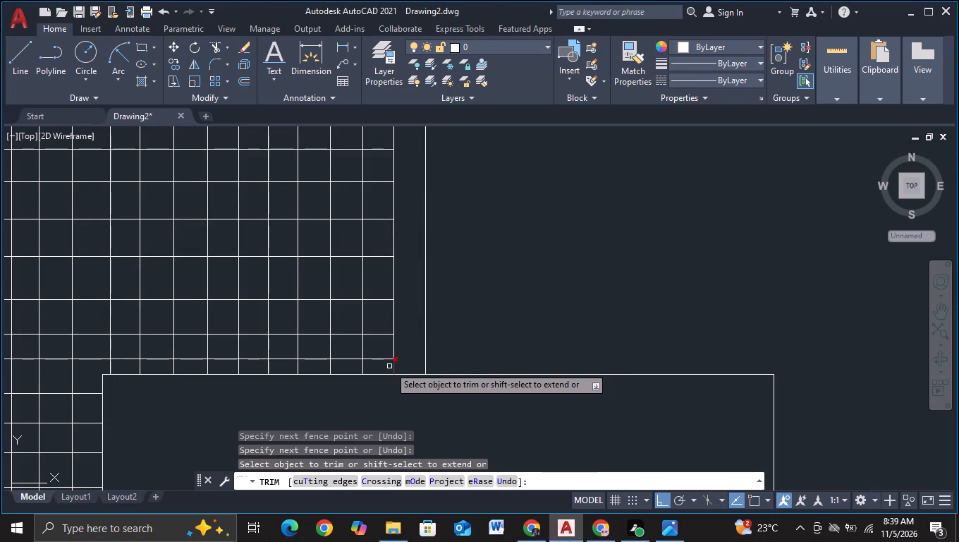
Trim the horizontal segments in the left tall block's second column from the inner edge and the vertical line between the two cleared columns.
click(372, 366)
scroll(382, 288, down, 2)
middle_drag(382, 288, 395, 412)
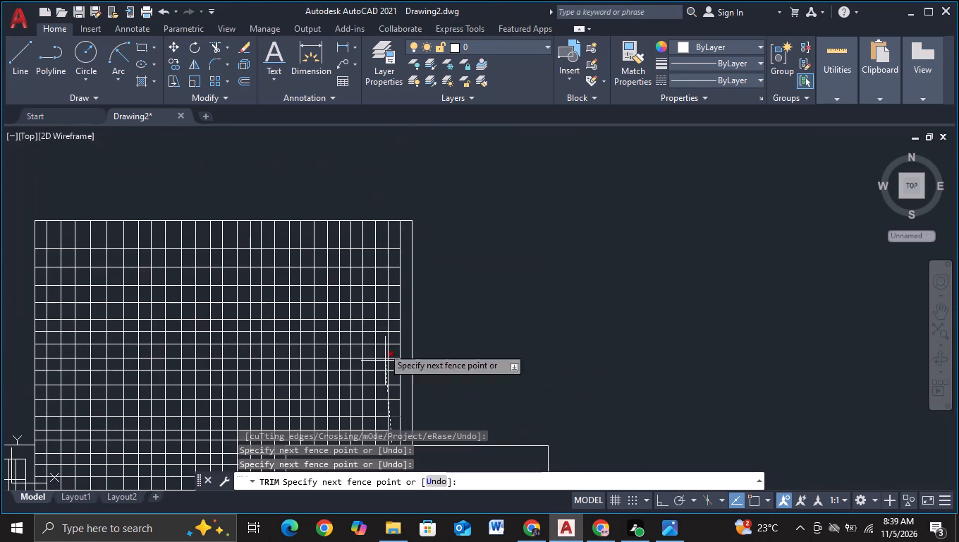
scroll(394, 251, up, 2)
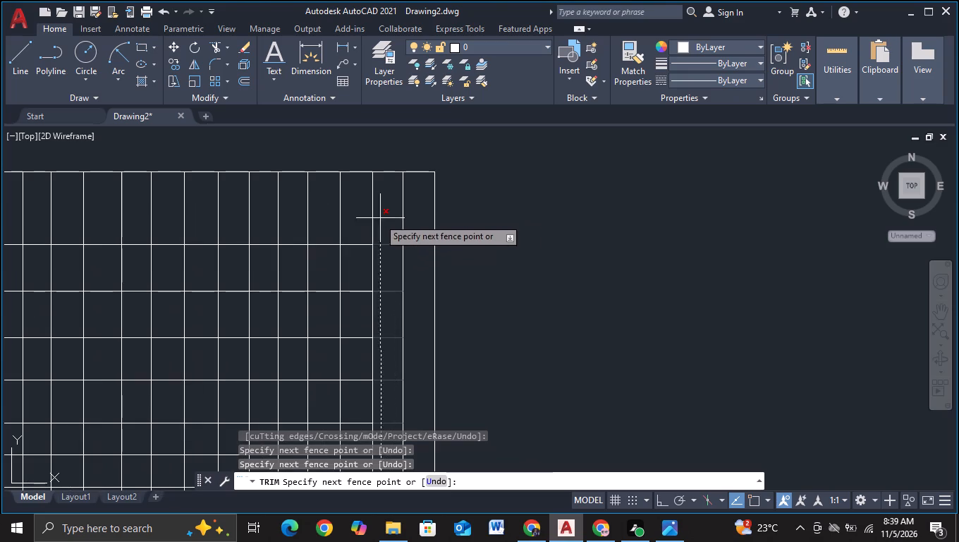
click(384, 219)
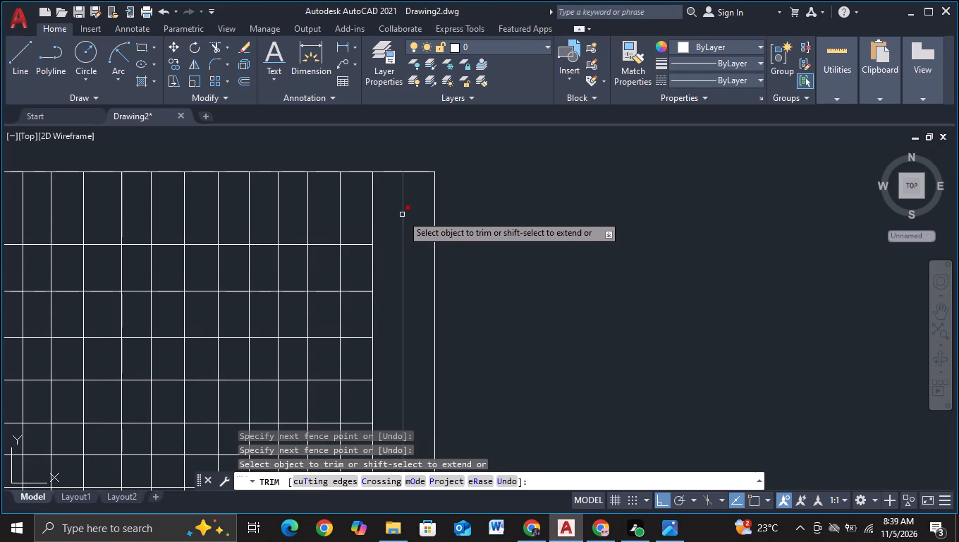
double_click(402, 215)
Trim the vertical line ends above the first horizontal grid line across the top of the left tall block.
click(424, 212)
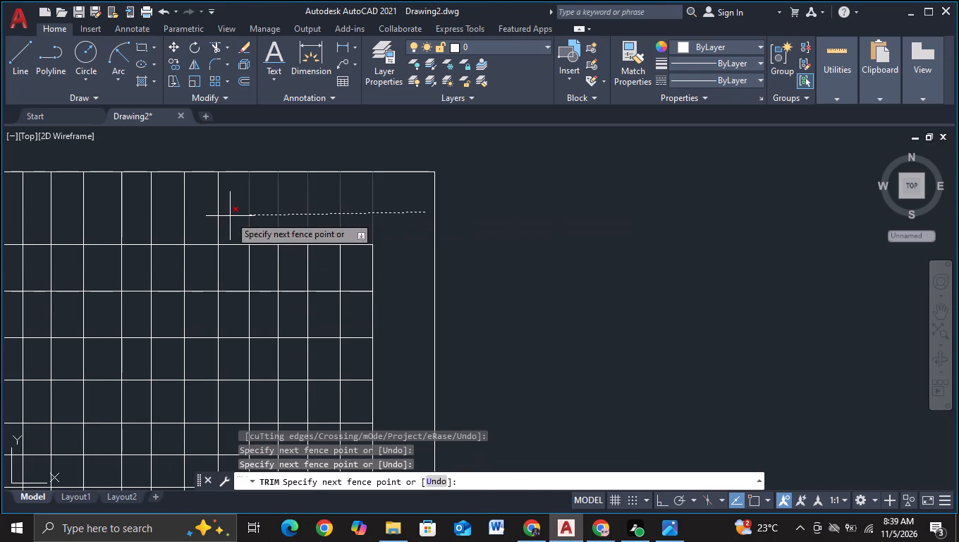
middle_drag(230, 216, 903, 246)
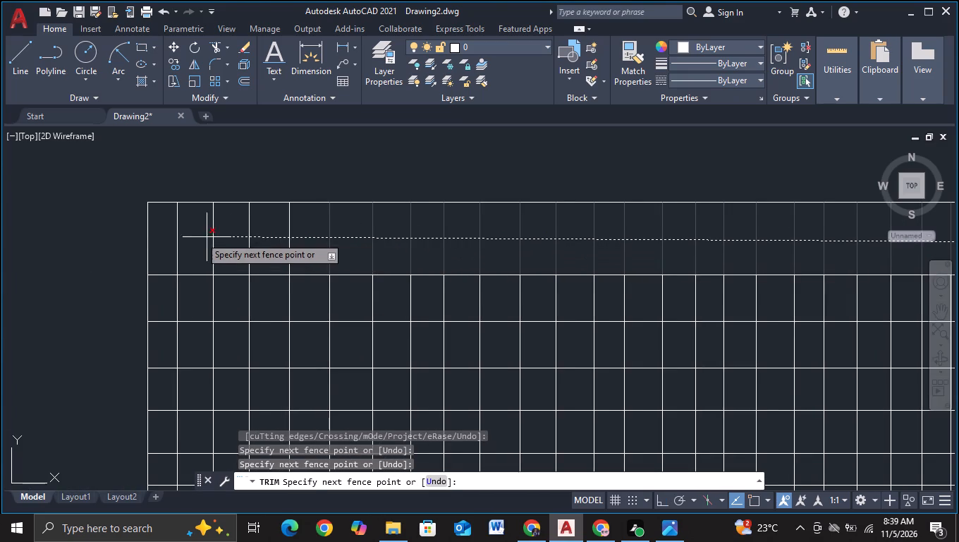
click(165, 237)
Trim the horizontal segments in the left tall block's column beside its outer edge, from the grid's top down to its base.
click(169, 253)
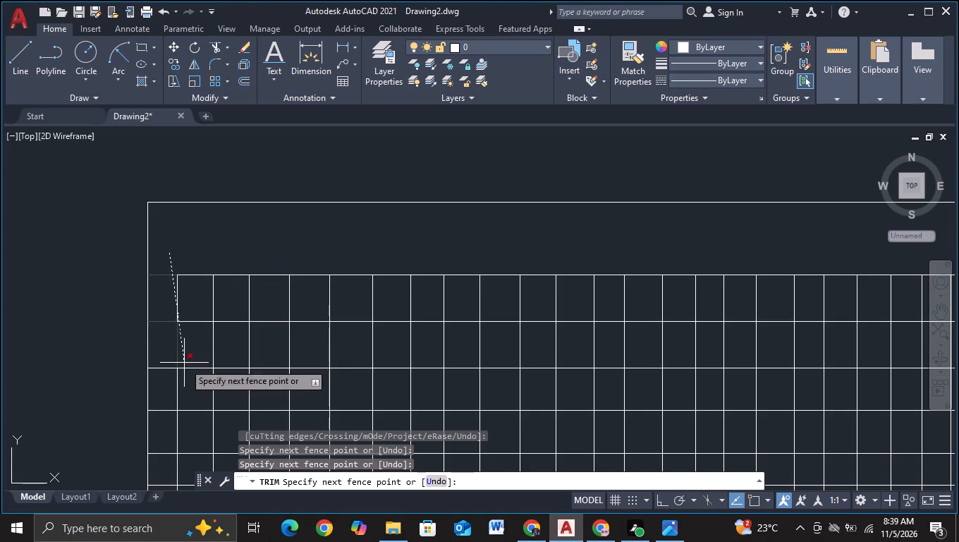
middle_drag(184, 363, 232, 202)
scroll(240, 203, down, 3)
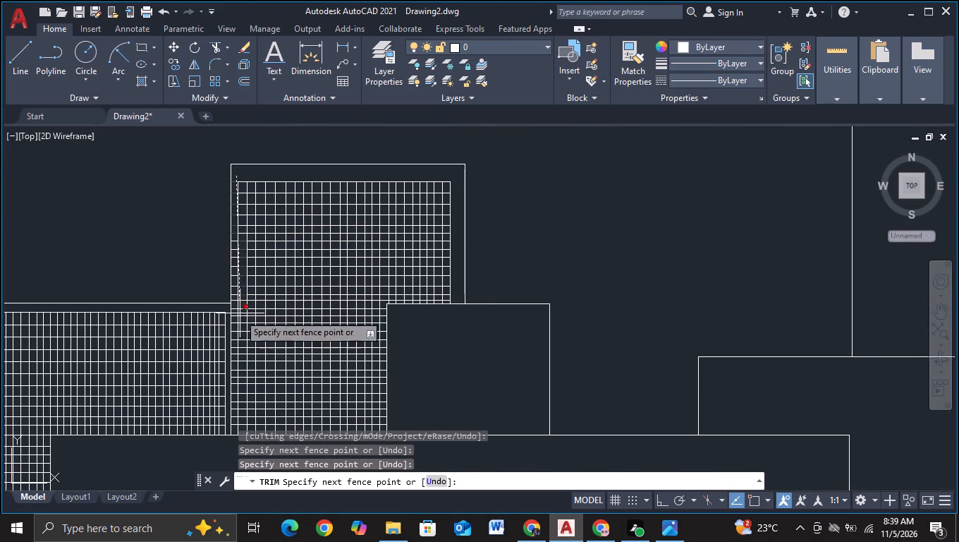
middle_drag(238, 320, 209, 223)
scroll(207, 325, up, 2)
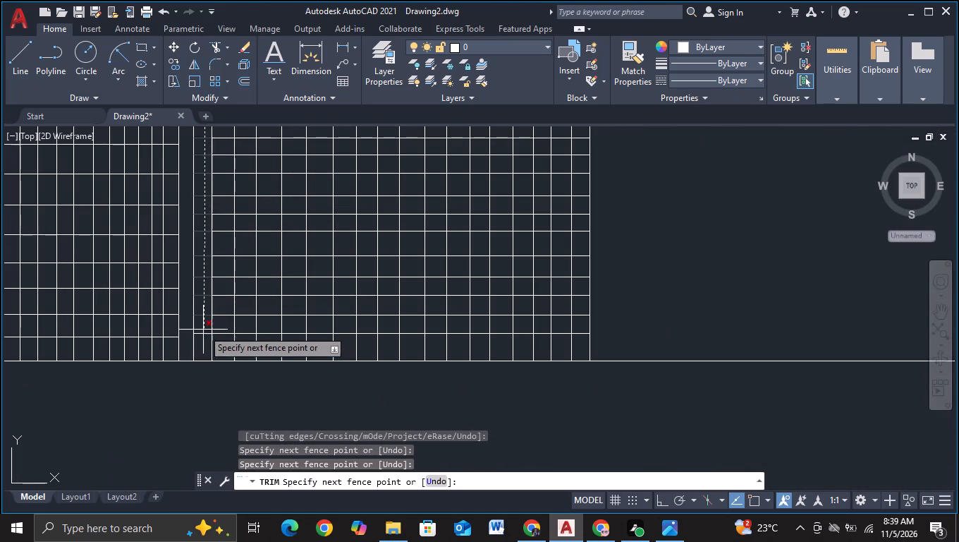
scroll(196, 343, down, 2)
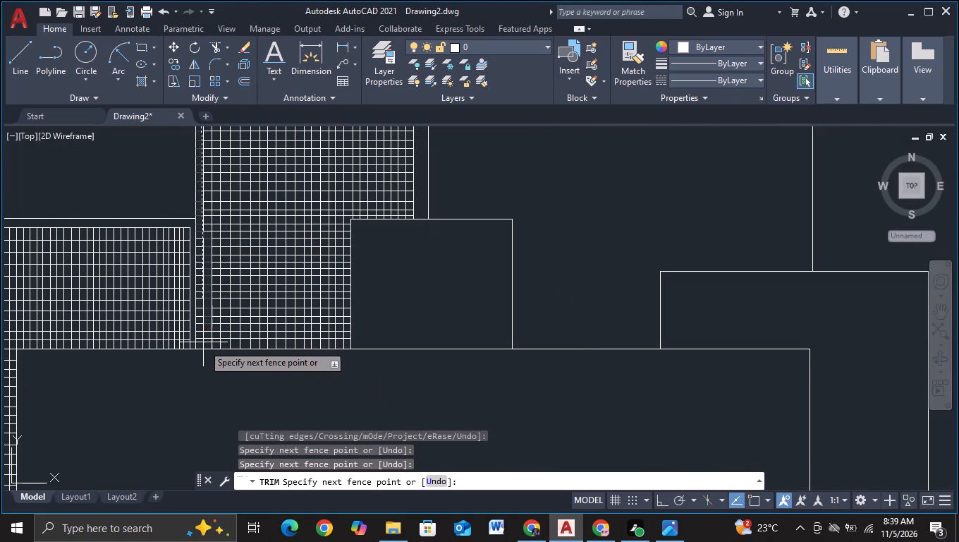
scroll(202, 345, up, 2)
click(194, 345)
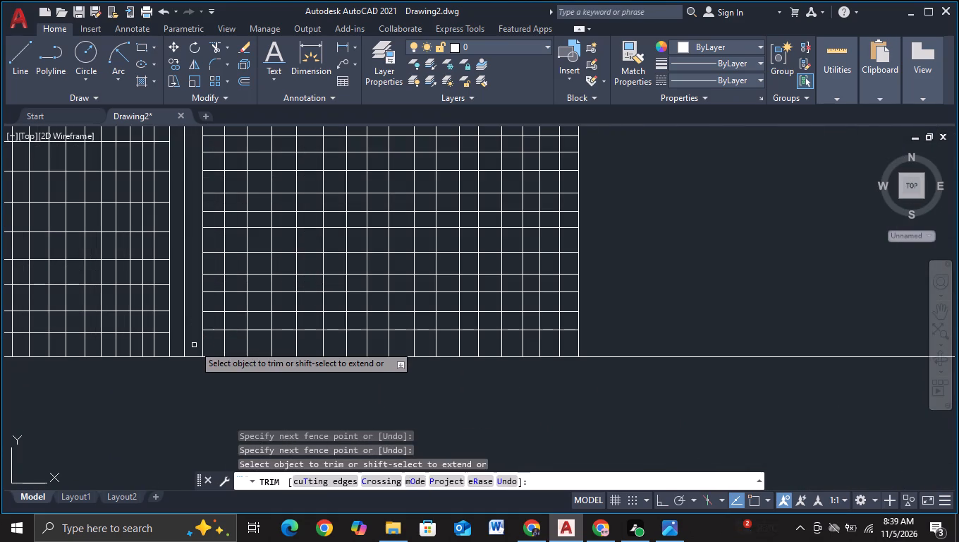
Trim the horizontal segments in the left tall block's second column from the outer edge and the vertical line between the two cleared columns.
click(209, 351)
middle_drag(218, 227, 221, 478)
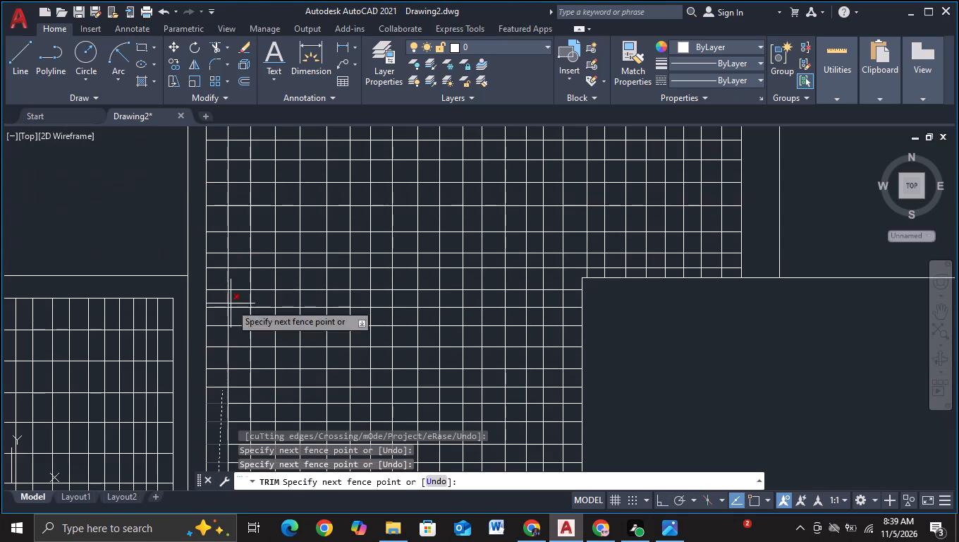
middle_drag(215, 223, 201, 428)
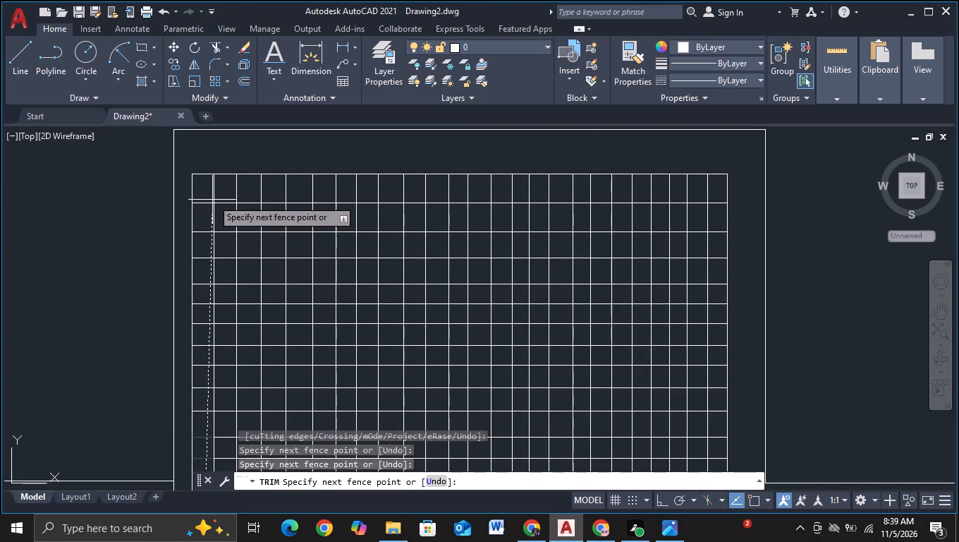
click(200, 173)
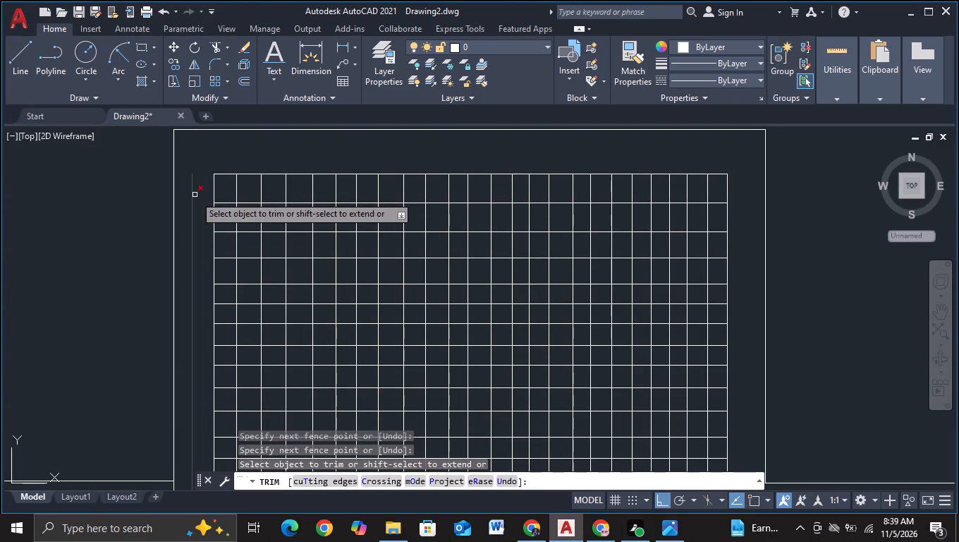
click(195, 195)
click(185, 201)
scroll(202, 209, down, 2)
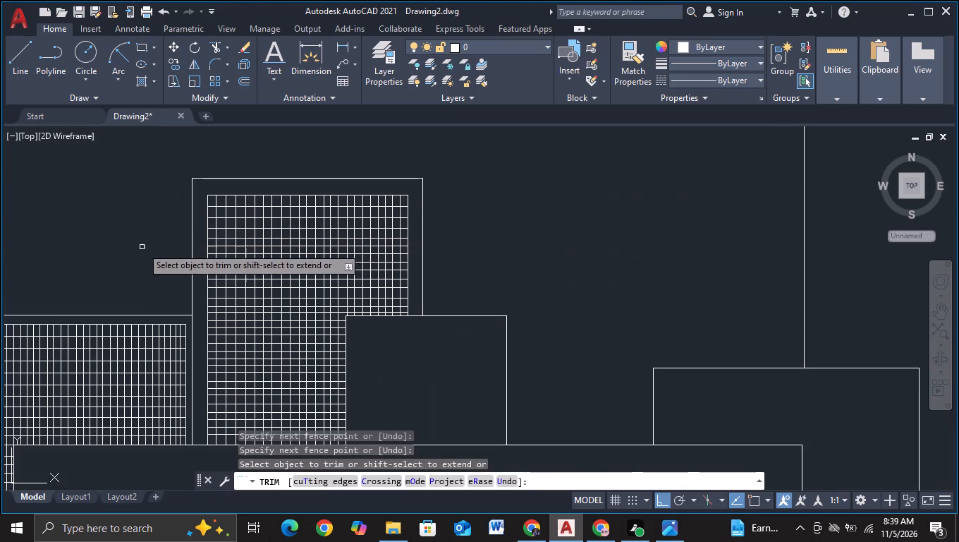
scroll(482, 228, down, 3)
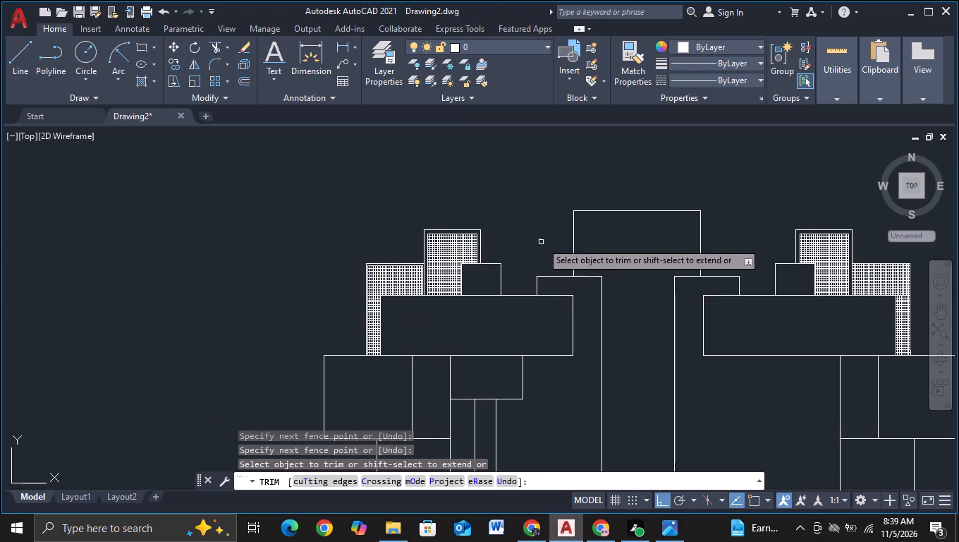
middle_drag(542, 242, 374, 255)
key(Escape)
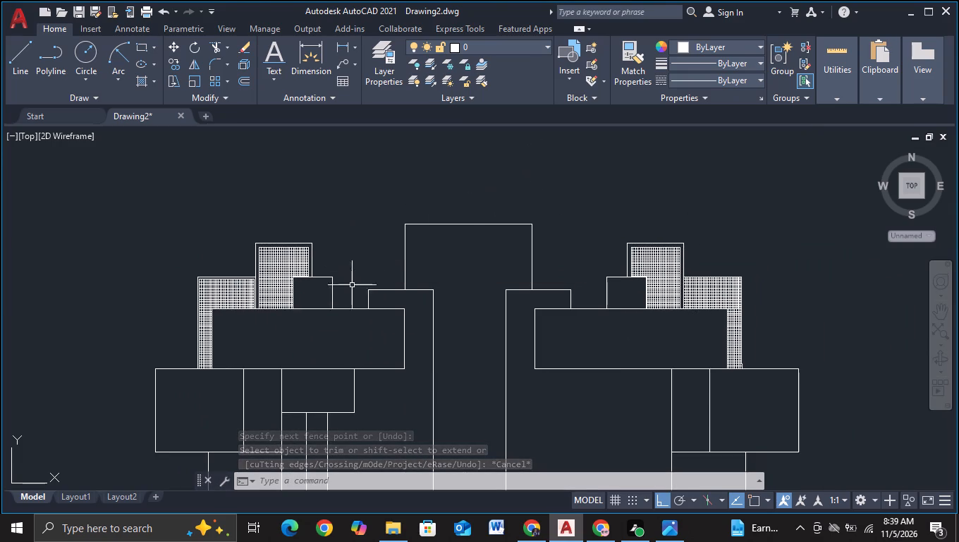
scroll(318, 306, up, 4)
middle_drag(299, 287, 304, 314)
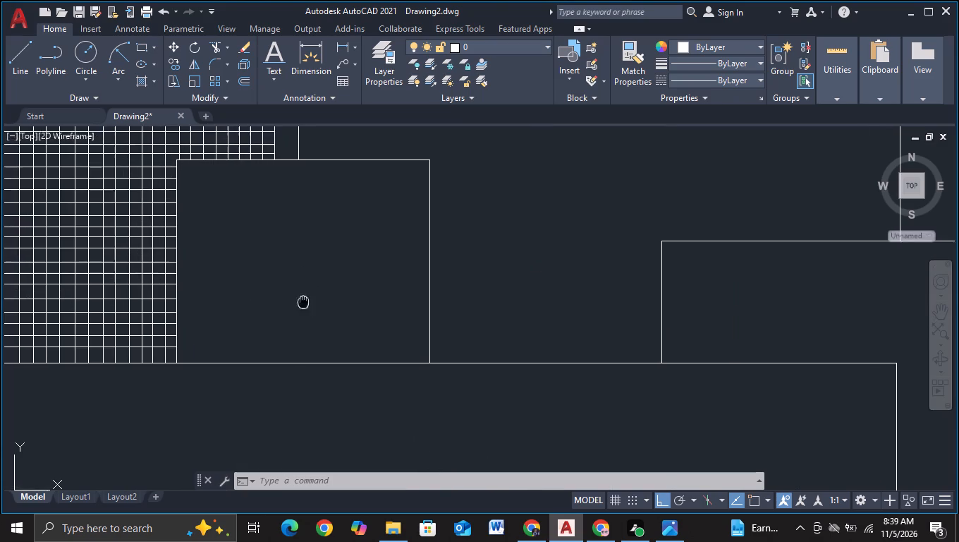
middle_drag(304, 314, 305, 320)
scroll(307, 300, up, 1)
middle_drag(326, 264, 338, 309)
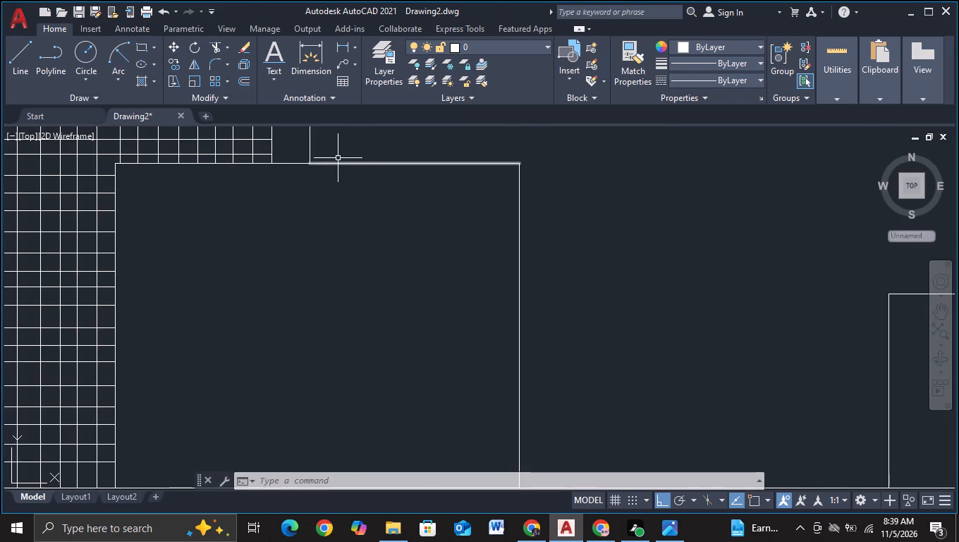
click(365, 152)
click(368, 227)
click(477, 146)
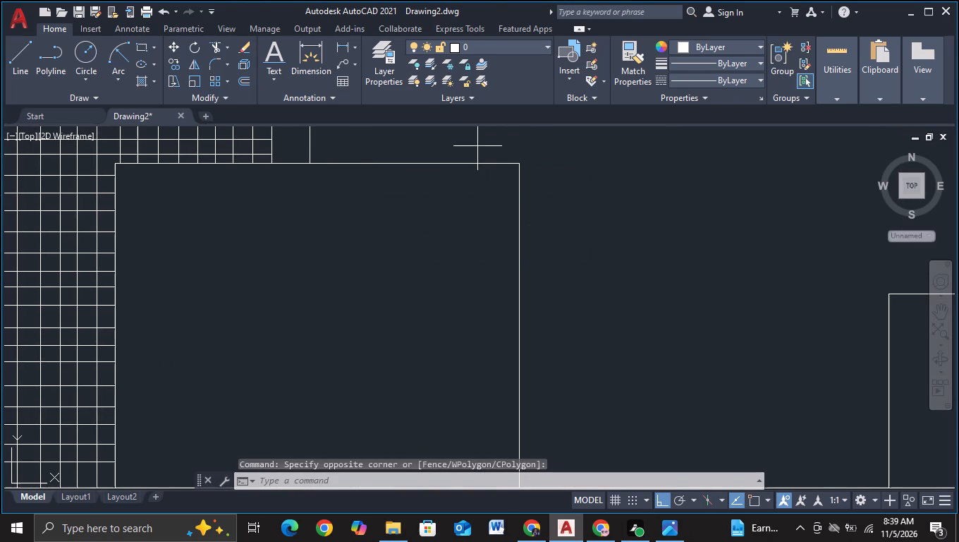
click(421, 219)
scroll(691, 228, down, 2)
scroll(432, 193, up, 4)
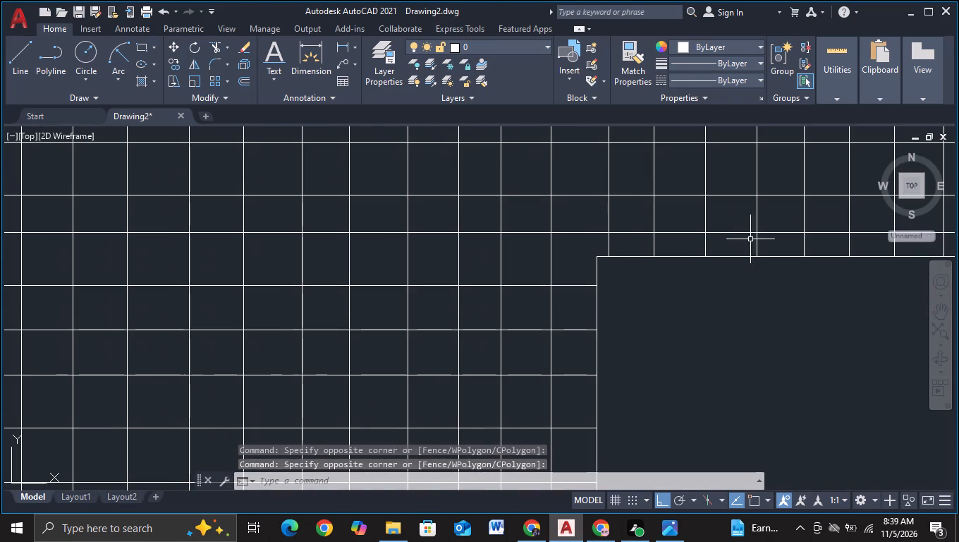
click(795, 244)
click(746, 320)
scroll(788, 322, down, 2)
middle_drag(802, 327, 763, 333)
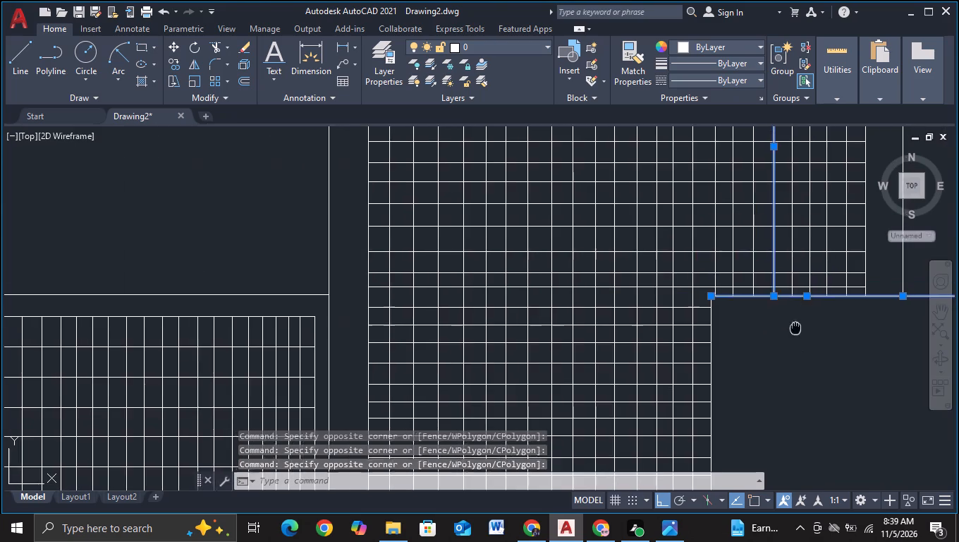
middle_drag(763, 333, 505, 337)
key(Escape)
Copy the top edge segments of the left and right small blocks straight down by about 0.53.
click(788, 266)
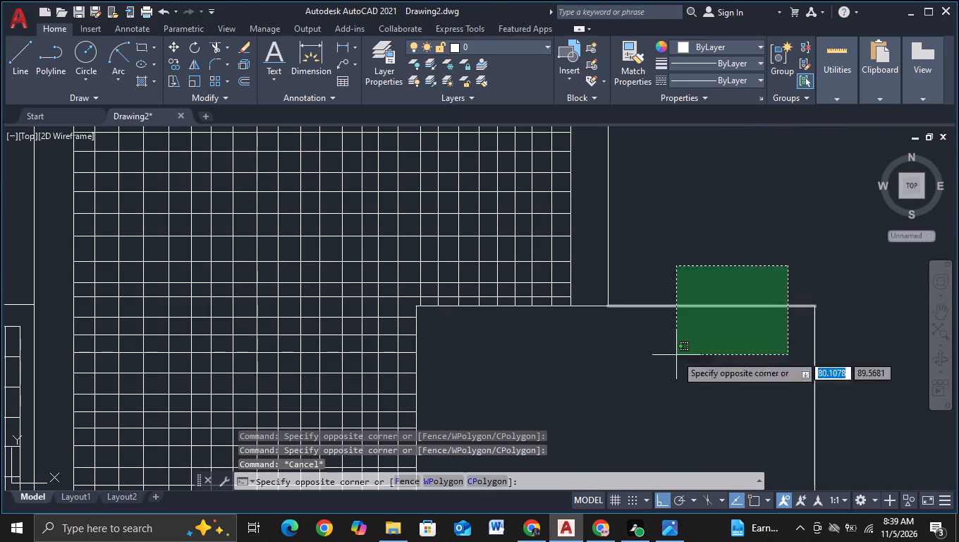
click(676, 355)
click(585, 305)
scroll(659, 377, down, 2)
middle_drag(805, 302, 0, 235)
scroll(747, 240, down, 3)
middle_drag(750, 241, 109, 241)
scroll(274, 256, up, 3)
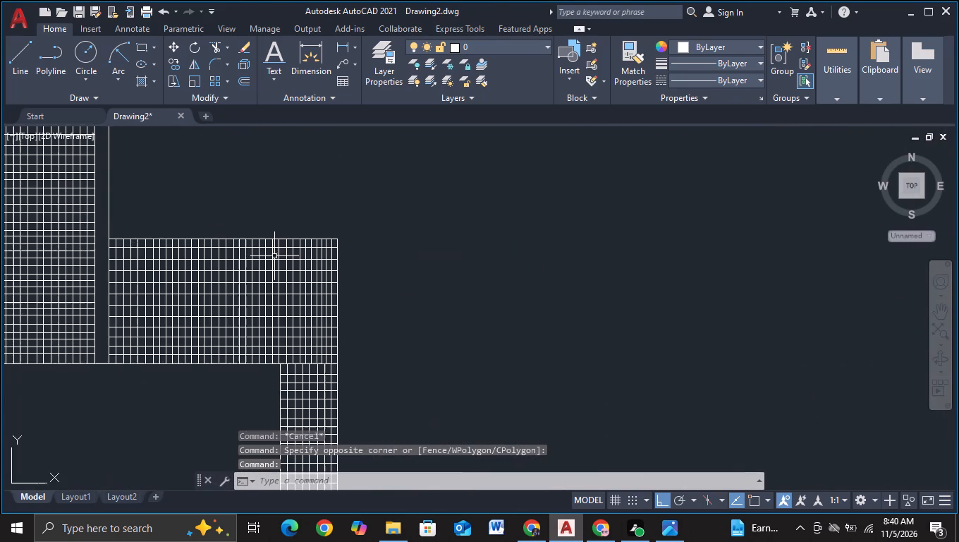
middle_drag(149, 219, 614, 311)
scroll(593, 303, up, 3)
scroll(576, 280, down, 2)
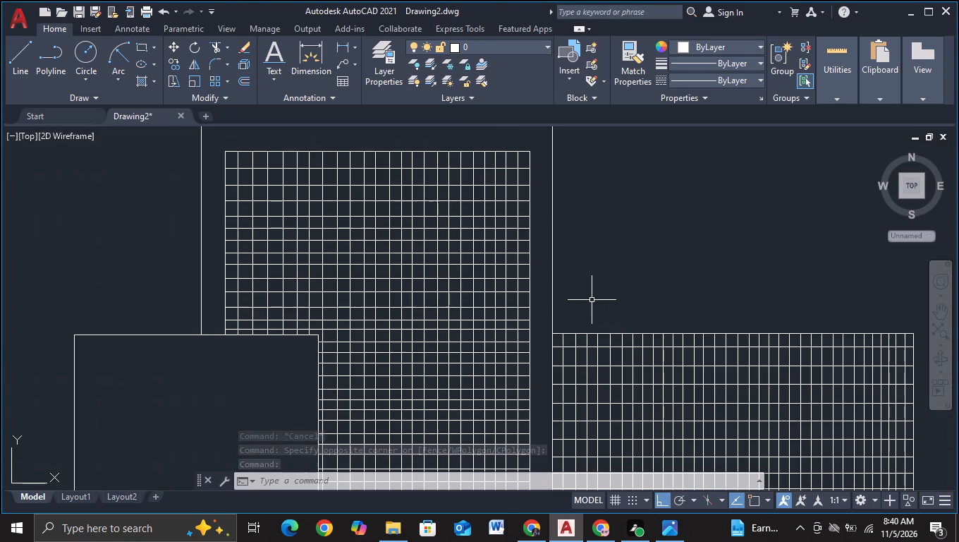
click(178, 332)
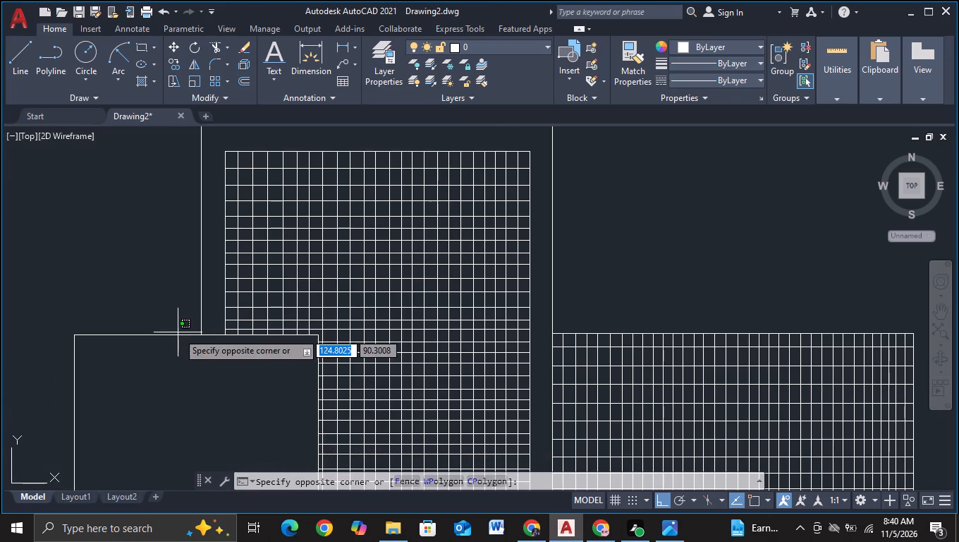
click(176, 347)
scroll(238, 340, up, 2)
click(217, 327)
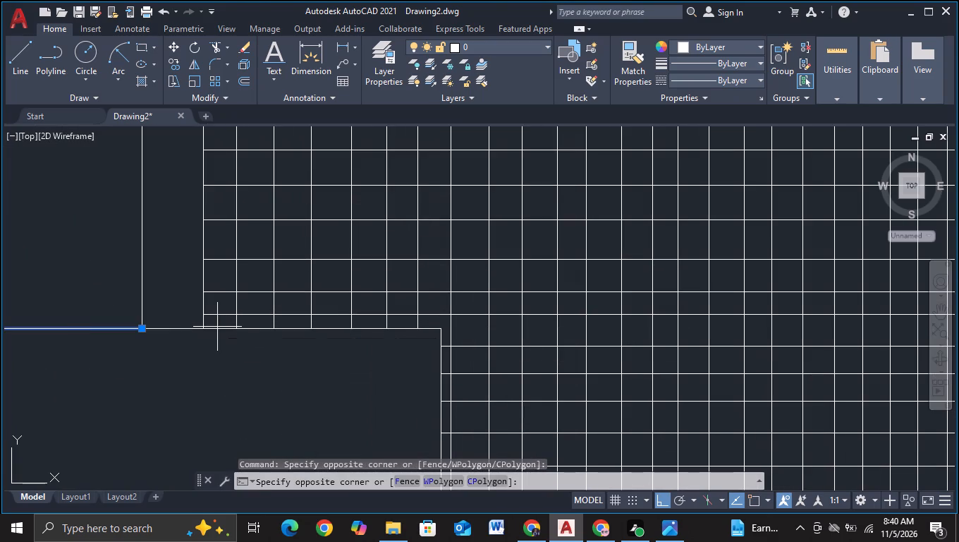
scroll(225, 355, down, 2)
scroll(225, 355, up, 2)
click(225, 351)
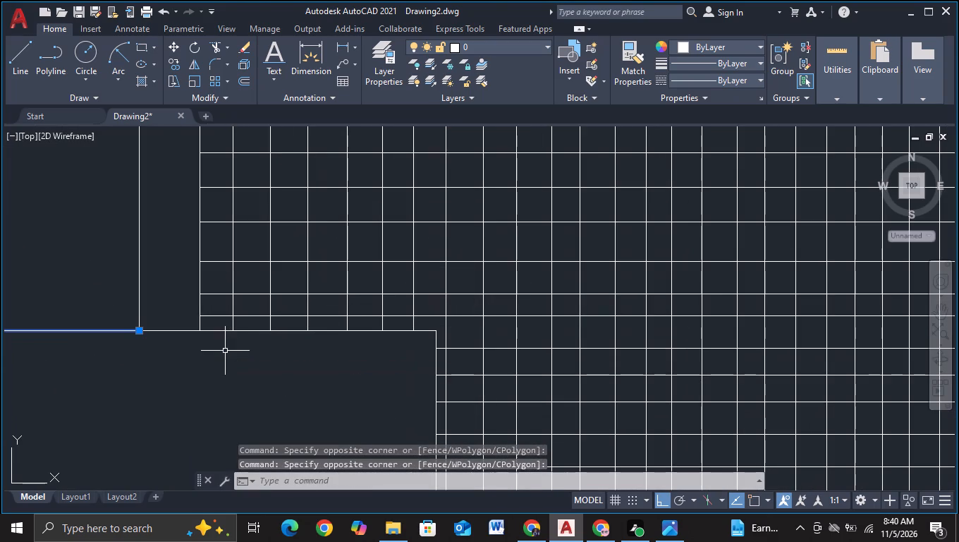
click(224, 329)
scroll(227, 347, down, 3)
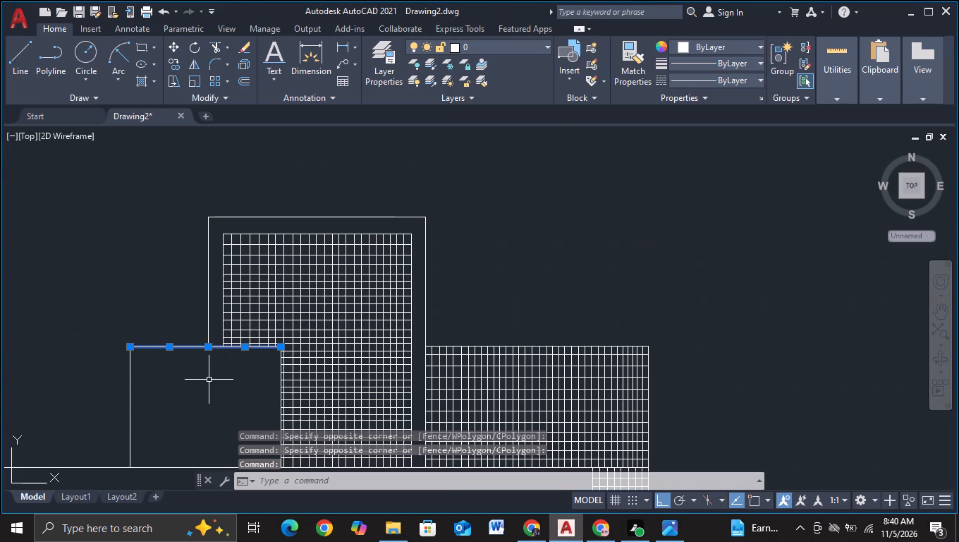
middle_drag(209, 380, 640, 330)
scroll(278, 268, down, 2)
middle_drag(188, 290, 691, 279)
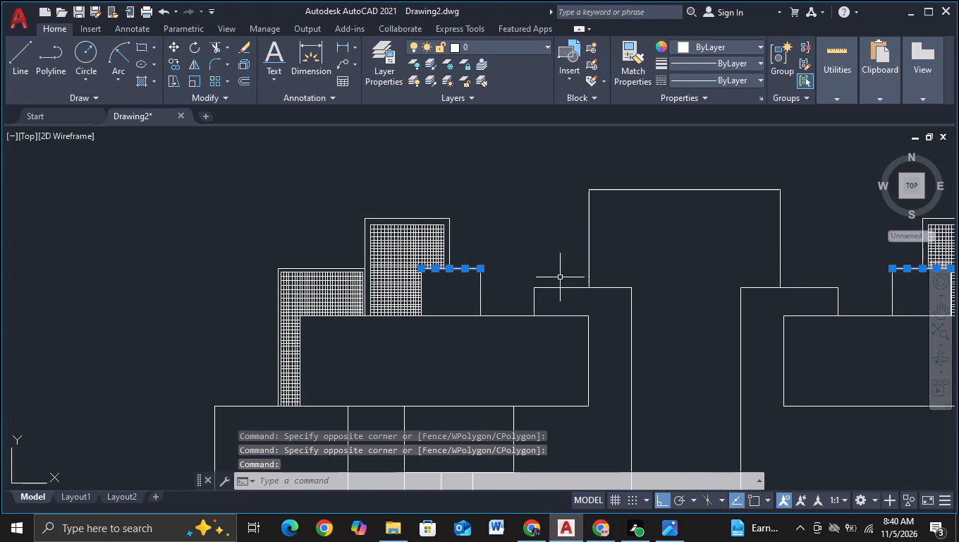
key(c)
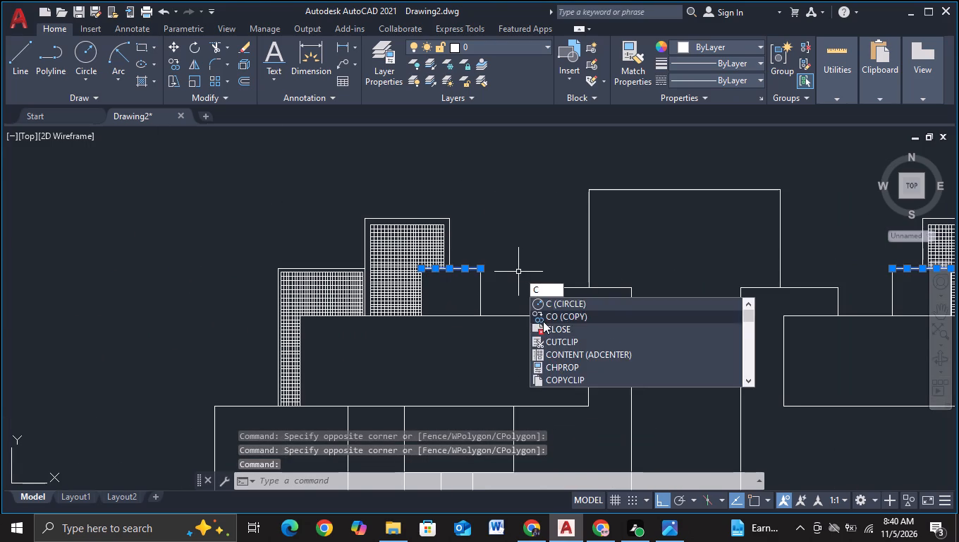
click(543, 321)
click(517, 265)
scroll(517, 275, up, 2)
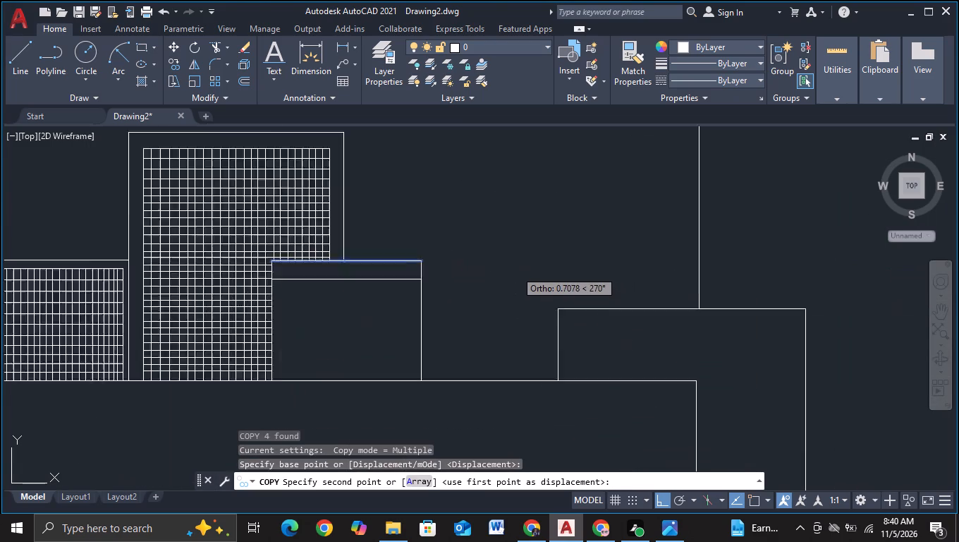
scroll(515, 270, up, 2)
middle_drag(515, 265, 662, 183)
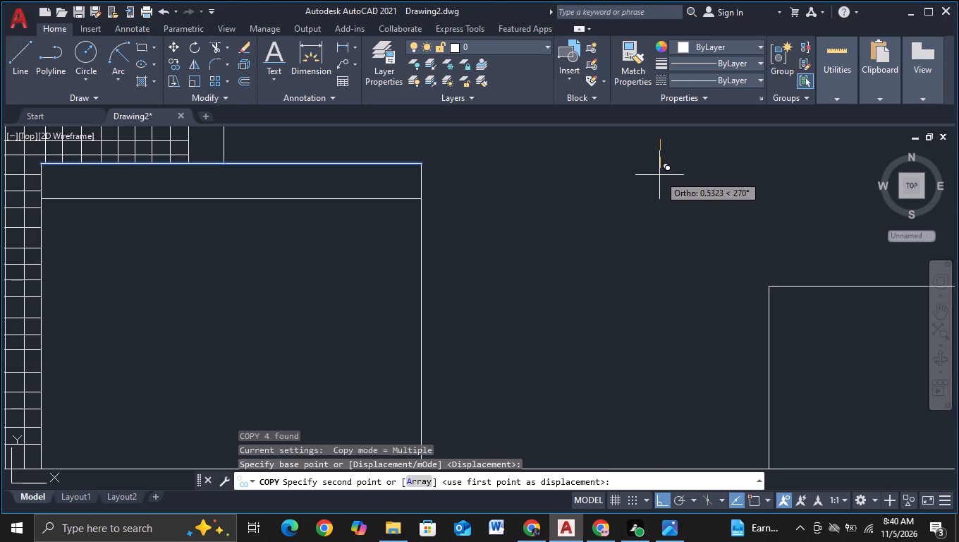
click(659, 174)
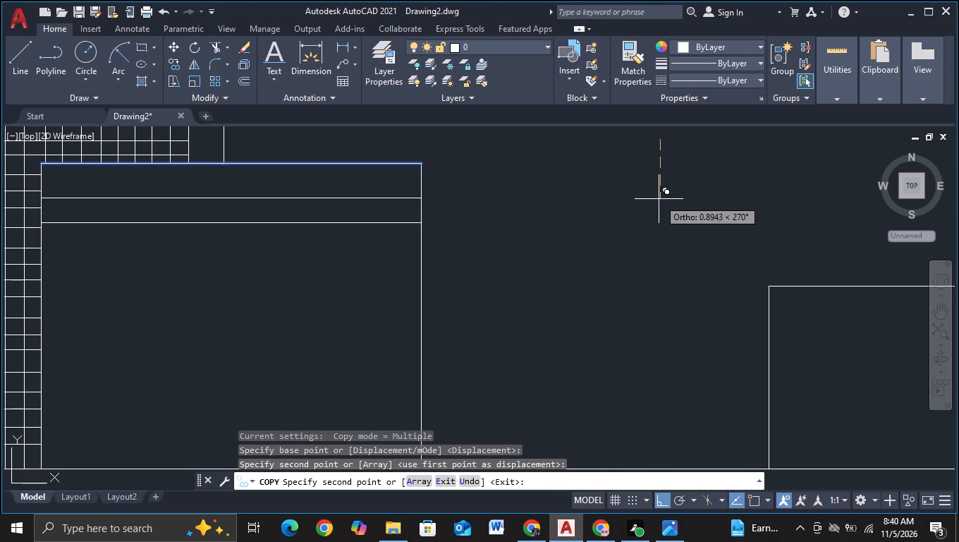
Keep copying the small blocks' top edges straight down at roughly 0.2 spacing, from about 0.7 to 3.0 below the originals.
click(658, 188)
click(656, 200)
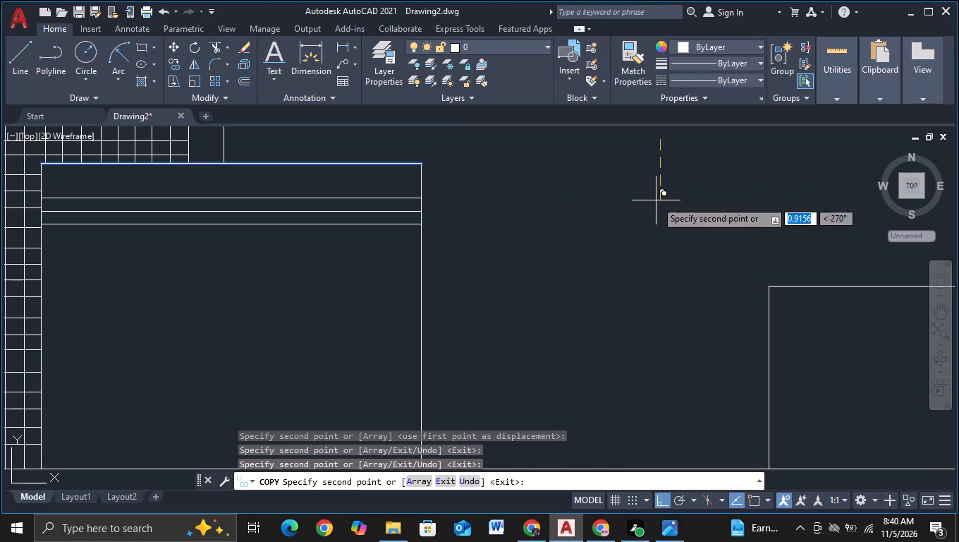
click(655, 213)
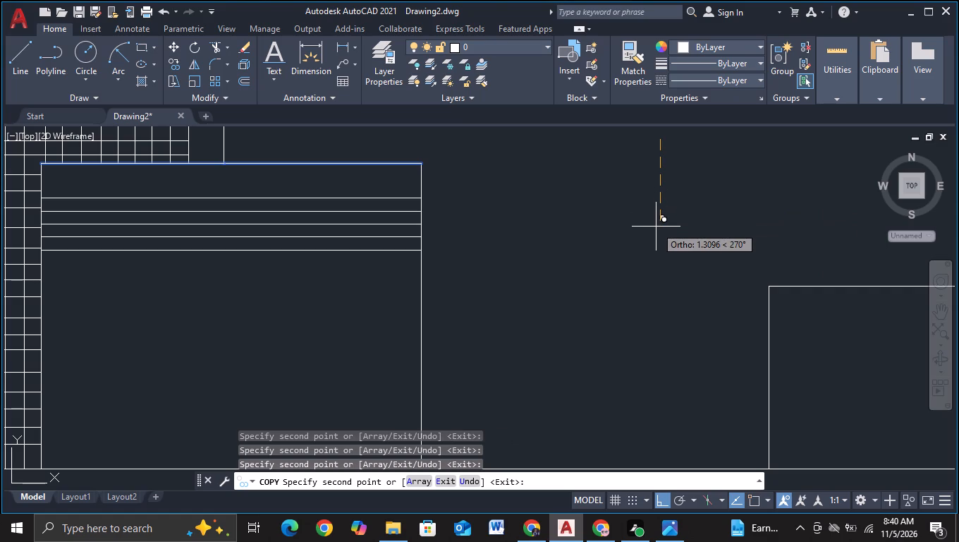
click(656, 227)
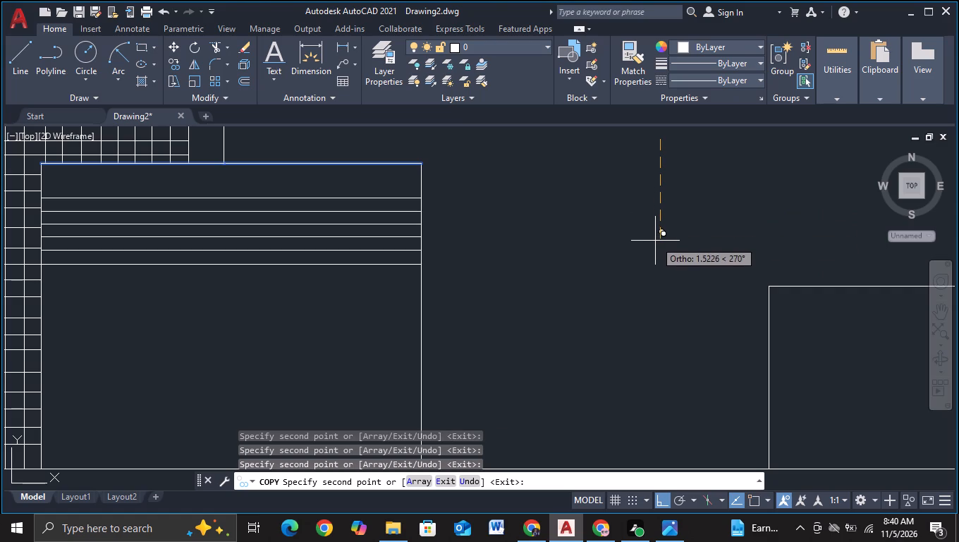
click(655, 241)
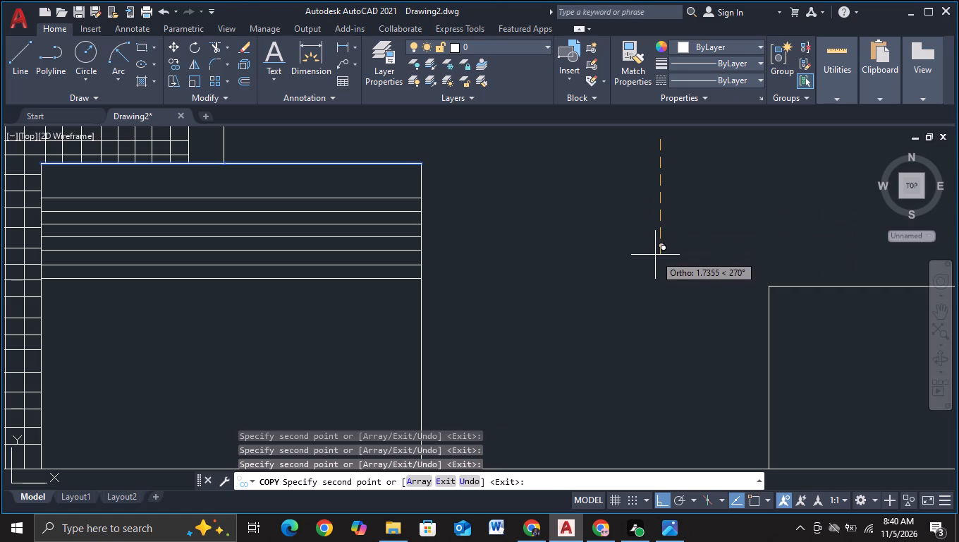
click(655, 256)
click(653, 268)
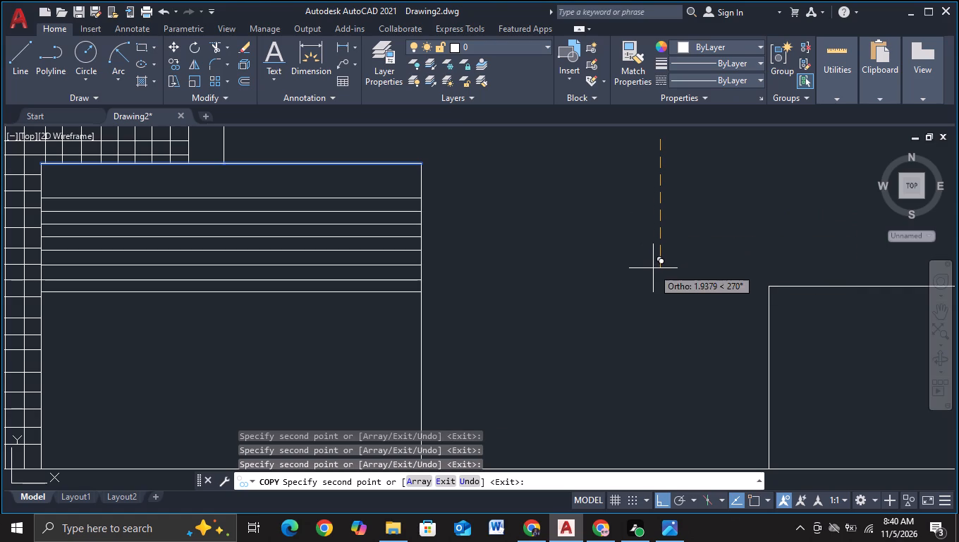
click(652, 282)
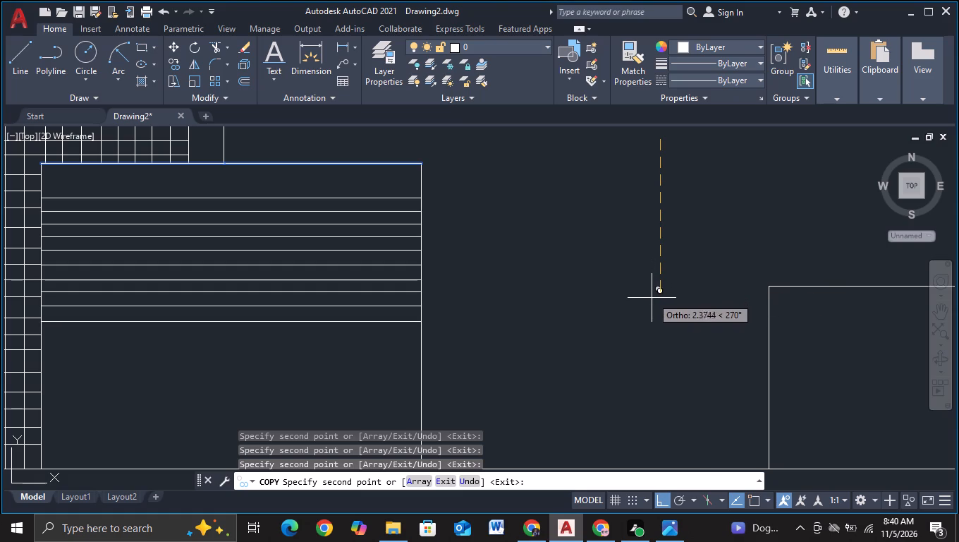
click(651, 297)
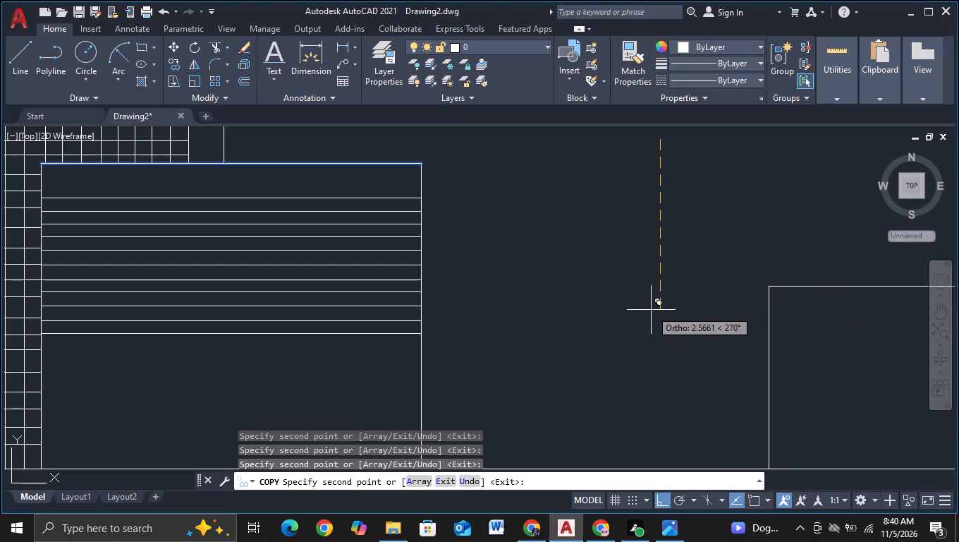
click(651, 311)
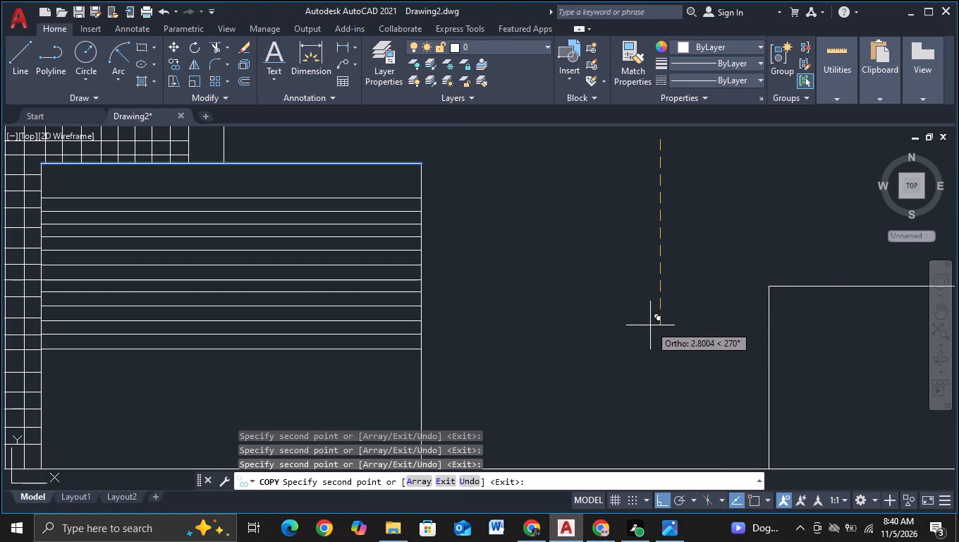
click(650, 325)
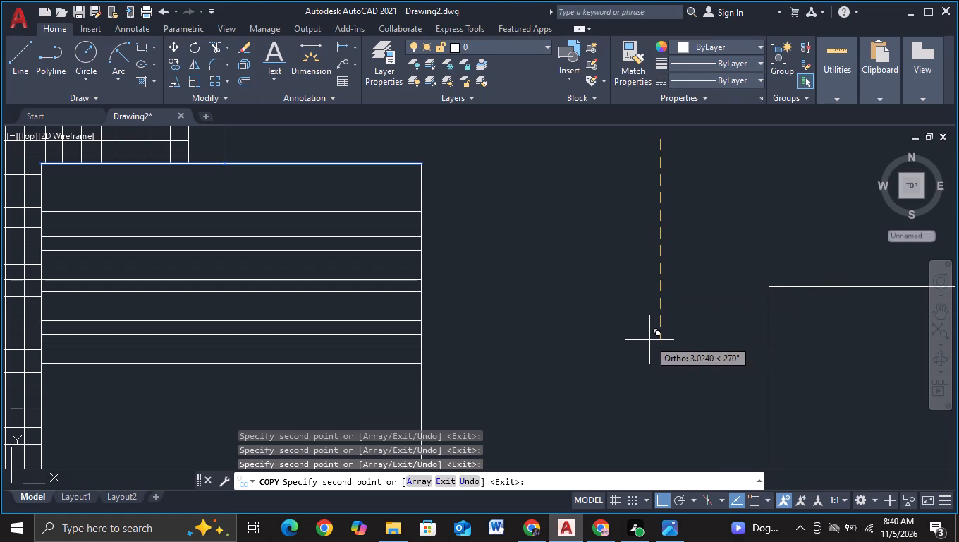
click(649, 340)
Copy the small blocks' top edges further down, from about 3.3 to 4.3 below the originals, ending just above the base line.
middle_drag(649, 340, 666, 229)
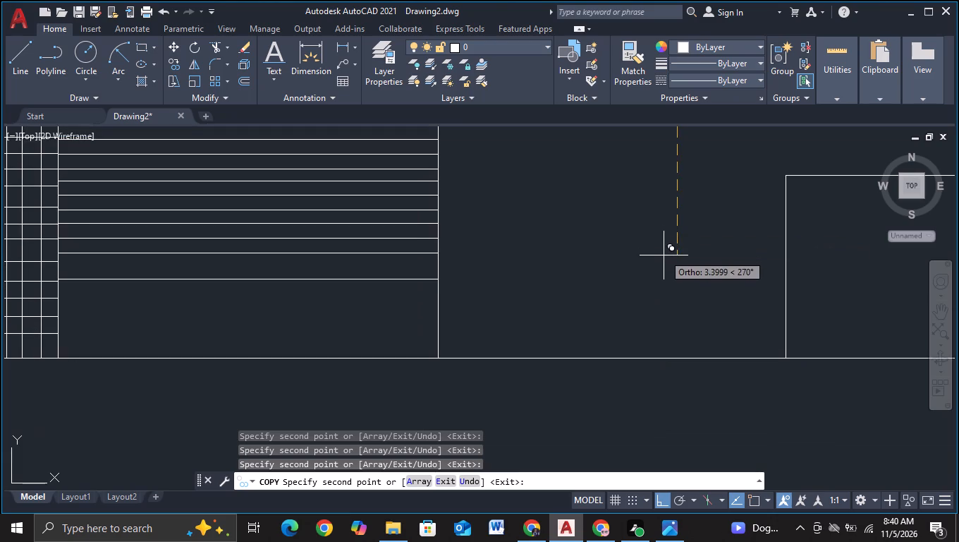
click(664, 246)
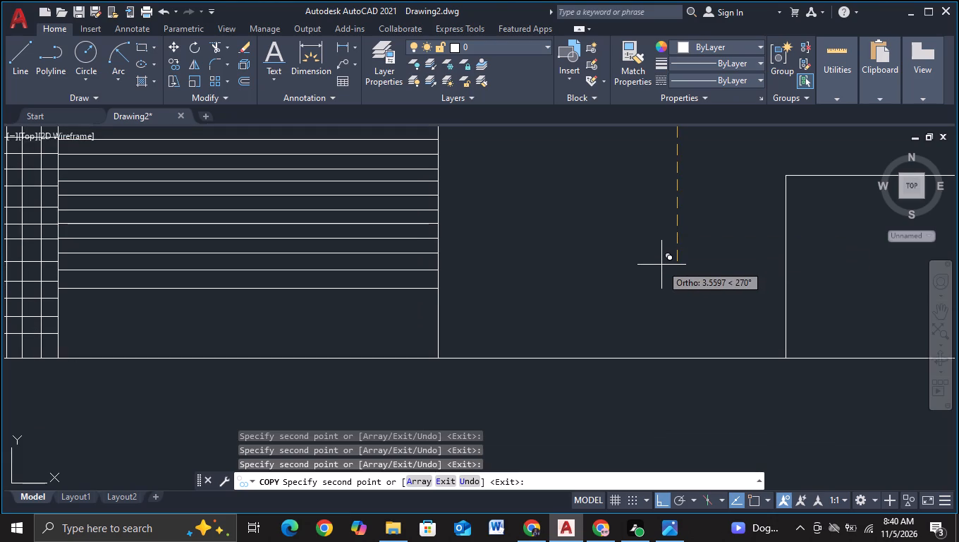
click(662, 263)
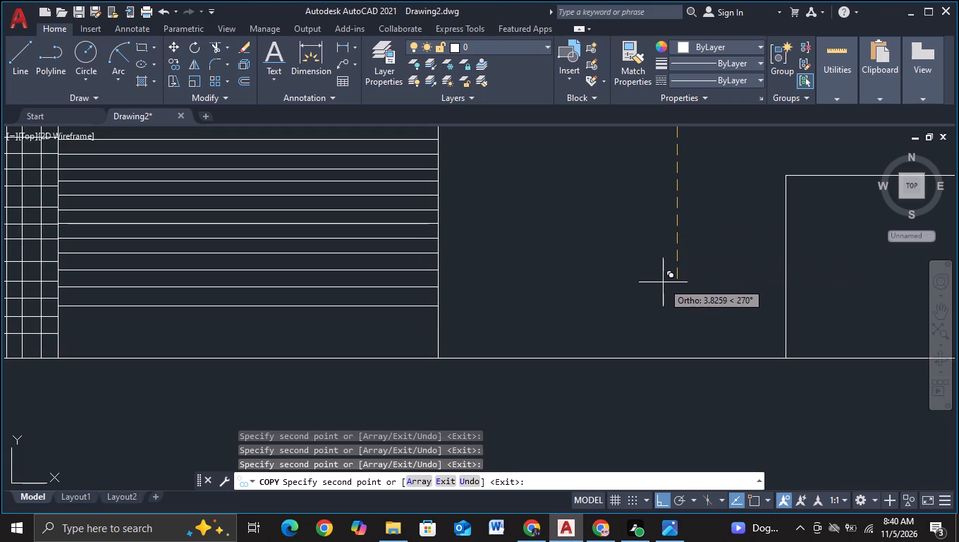
click(663, 279)
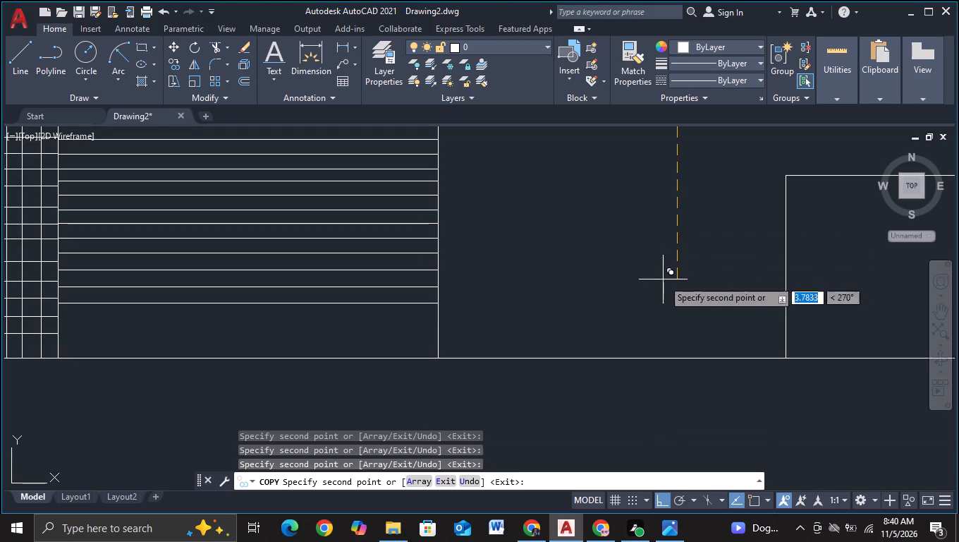
click(661, 296)
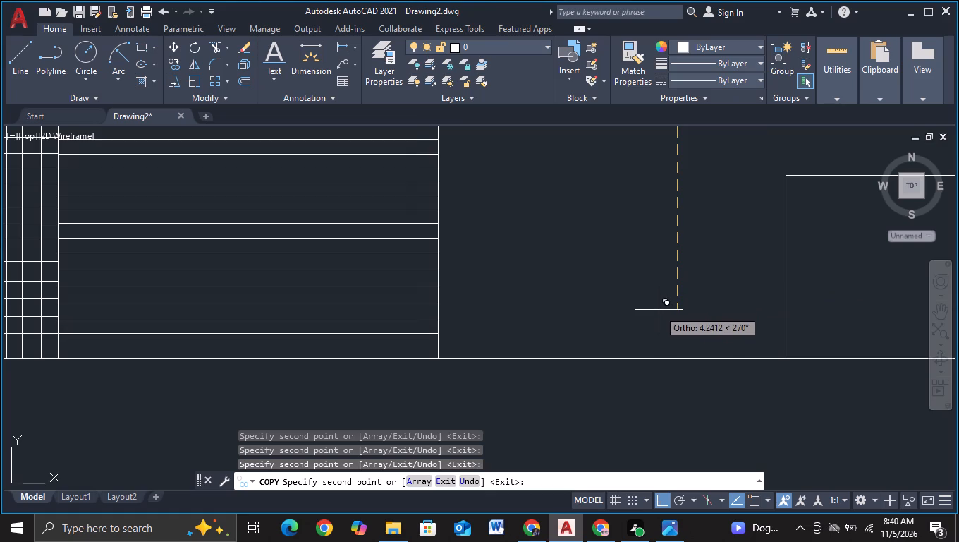
click(659, 313)
key(Escape)
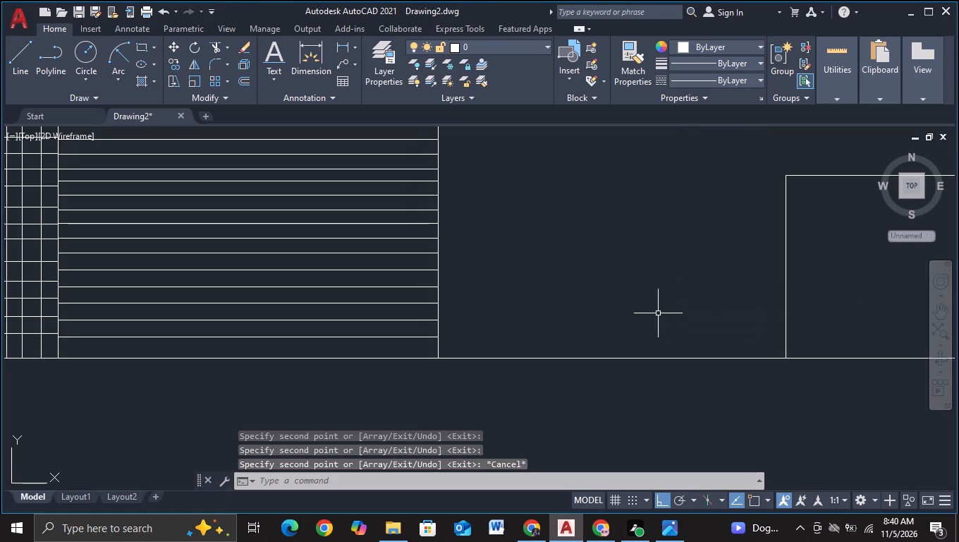
Copy the right vertical edges of the left and right small blocks horizontally about 0.4 to the left.
scroll(585, 284, down, 2)
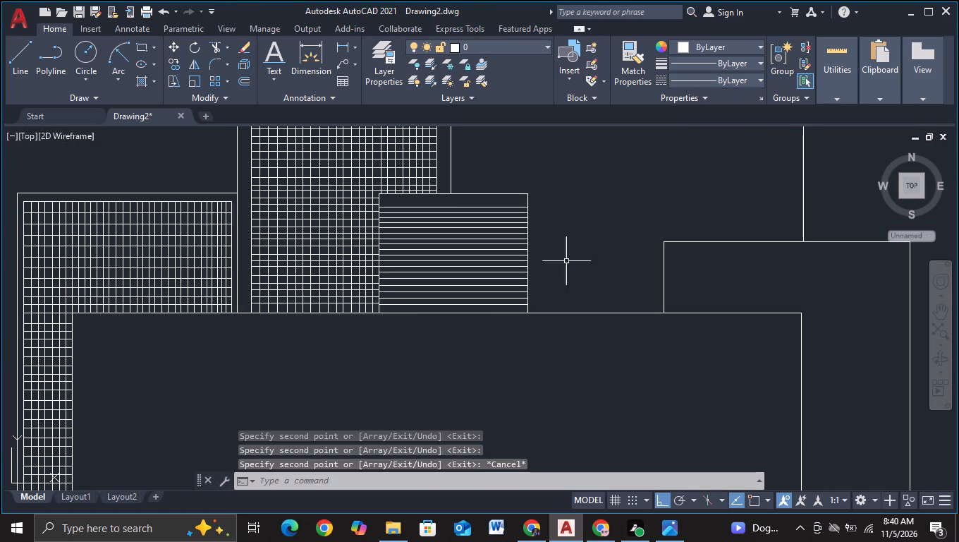
middle_drag(566, 260, 561, 282)
scroll(559, 283, up, 1)
middle_drag(551, 277, 551, 258)
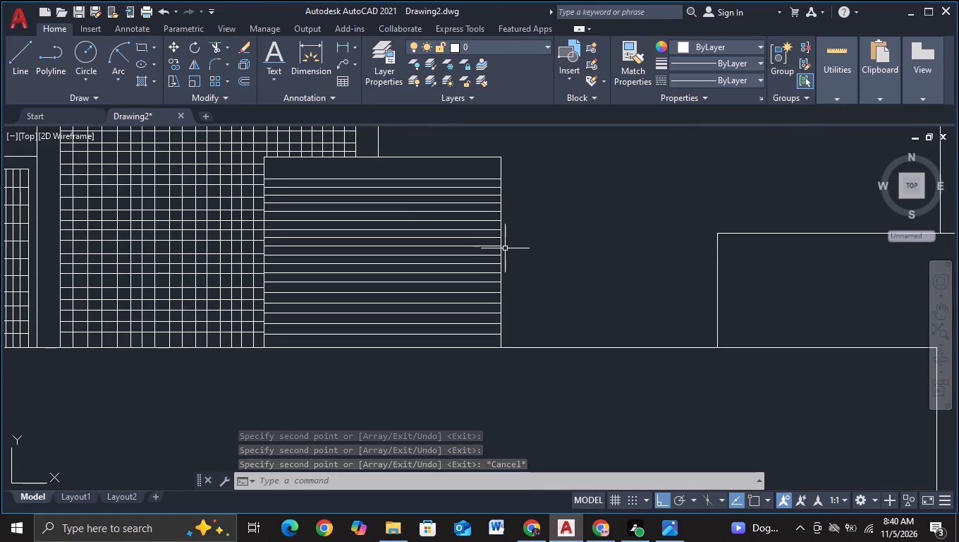
click(501, 253)
scroll(573, 246, down, 3)
scroll(648, 253, down, 2)
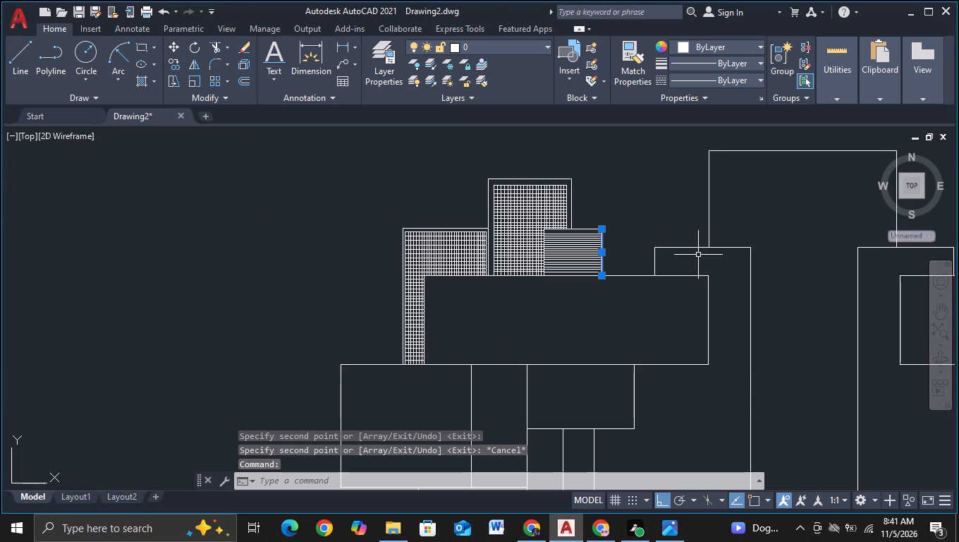
middle_drag(758, 212, 303, 236)
scroll(704, 243, up, 2)
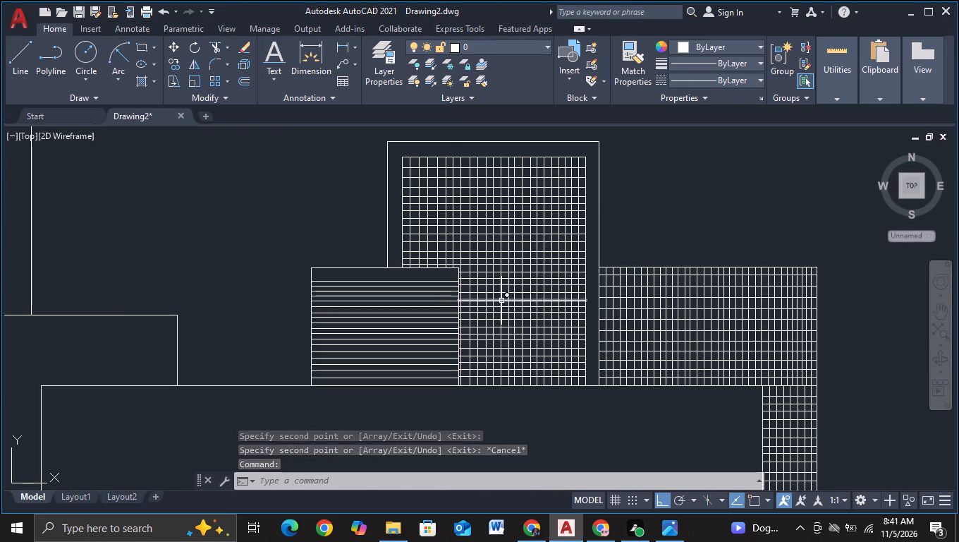
scroll(501, 301, up, 2)
click(393, 284)
scroll(233, 218, down, 2)
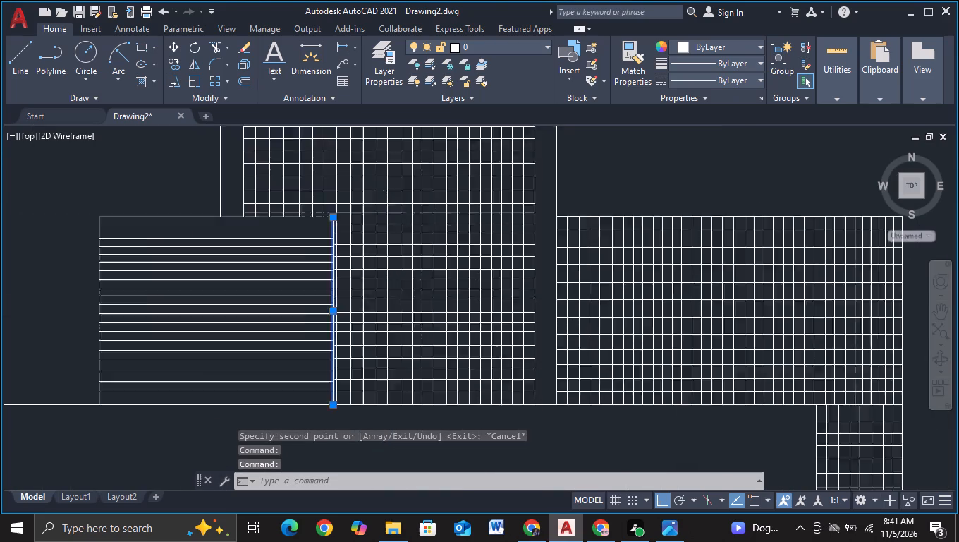
scroll(233, 218, down, 1)
middle_drag(149, 193, 790, 219)
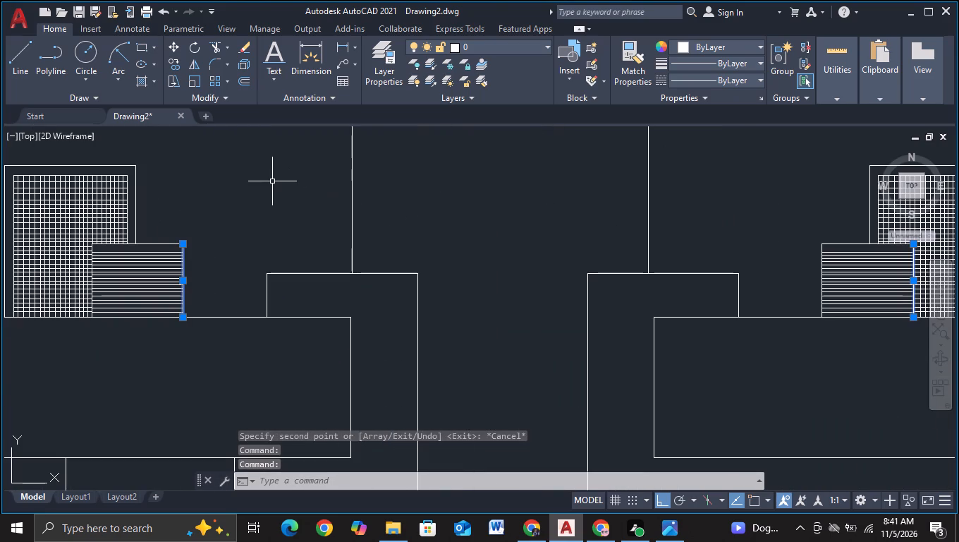
key(c)
double_click(318, 227)
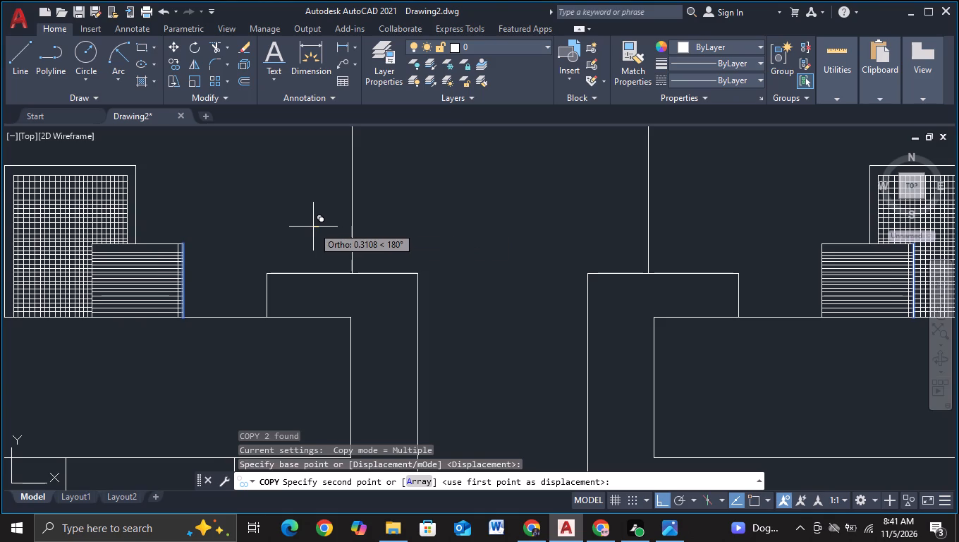
scroll(313, 228, up, 2)
middle_drag(313, 228, 629, 220)
click(623, 234)
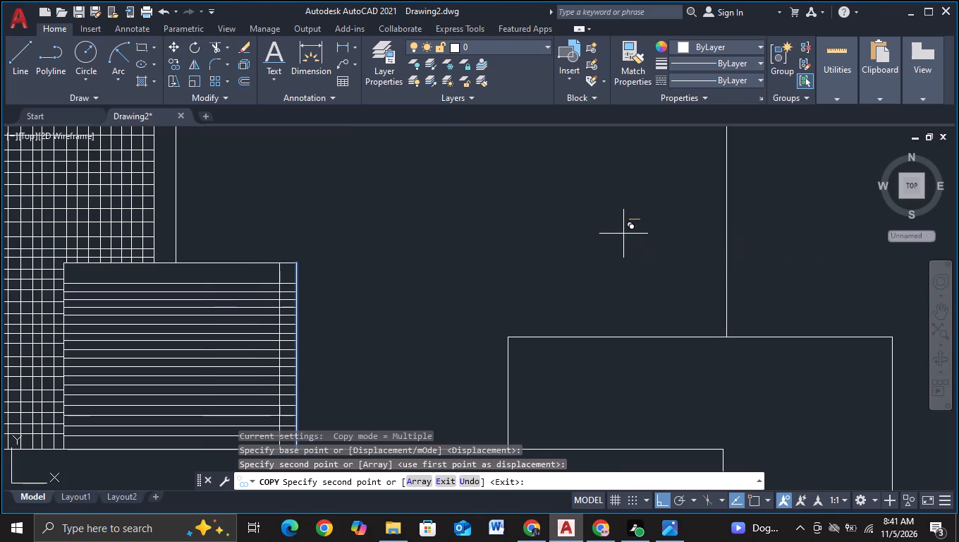
Place more copies of both vertical edges at roughly 0.2 spacing, offset from about 5.4 to about 3.5 to the left.
click(423, 251)
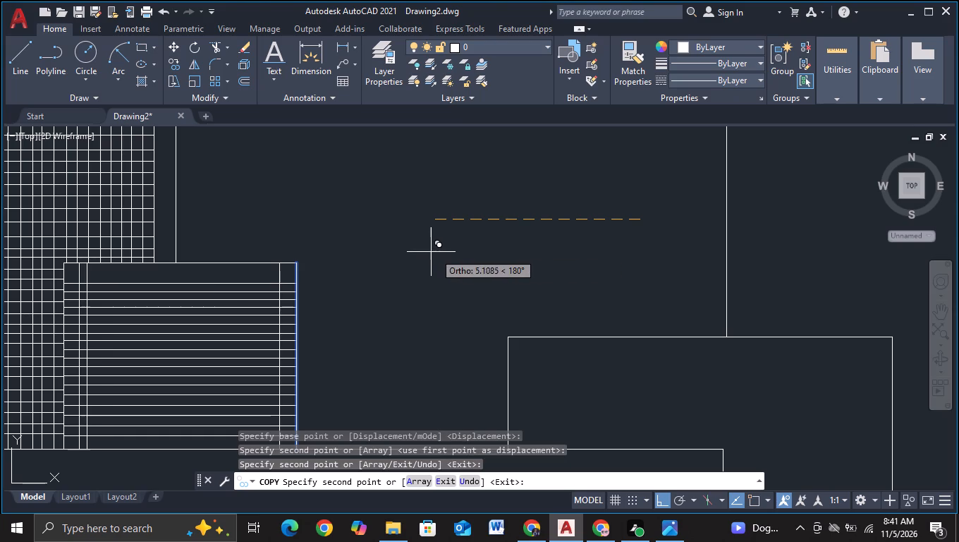
click(433, 254)
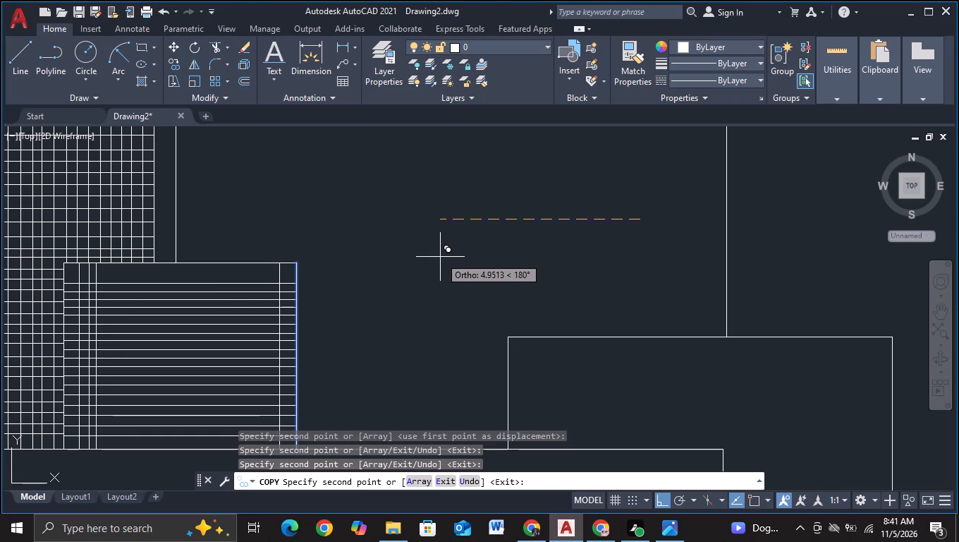
click(442, 257)
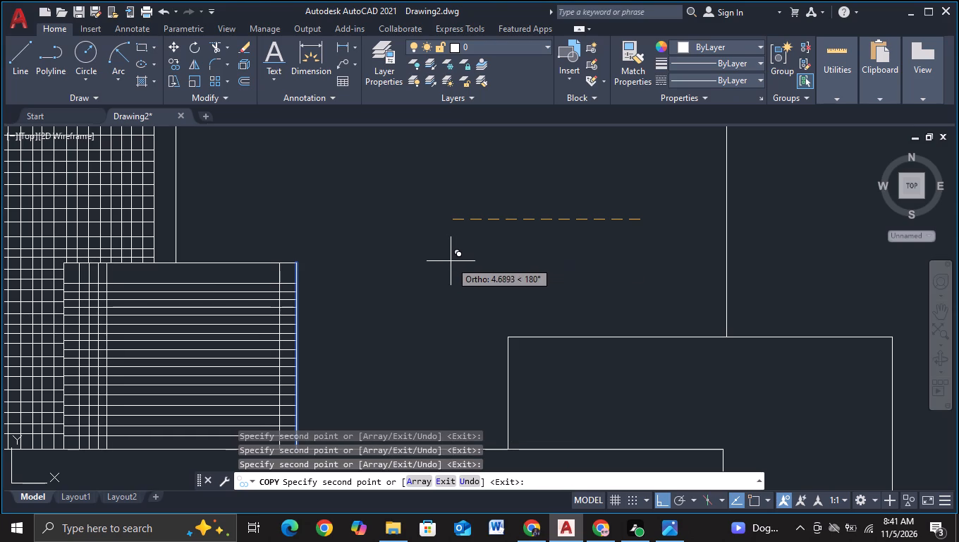
click(451, 261)
click(459, 262)
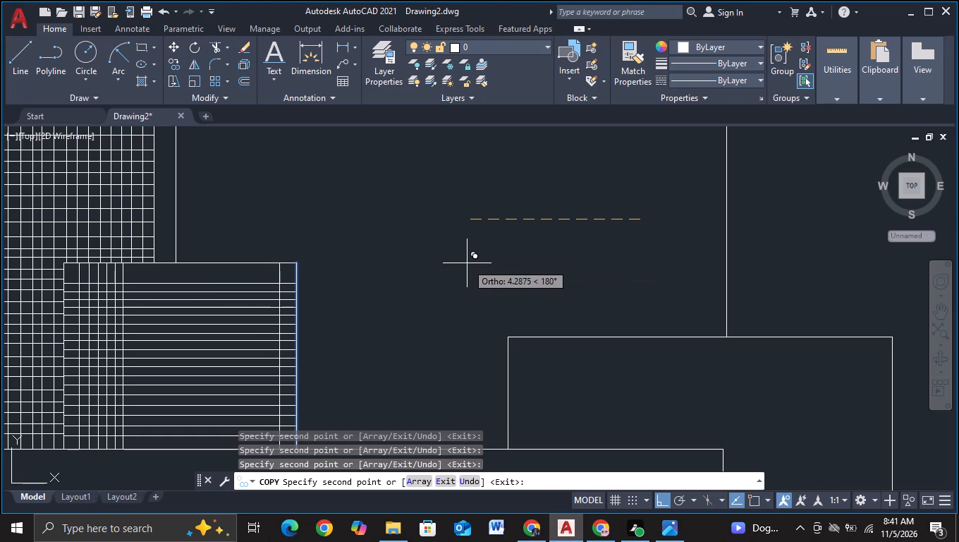
click(467, 263)
click(474, 263)
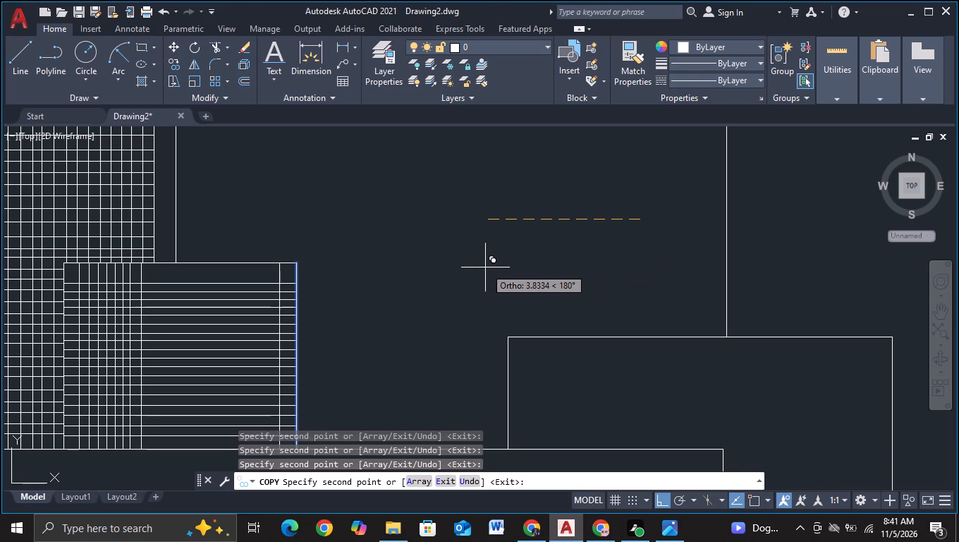
click(482, 270)
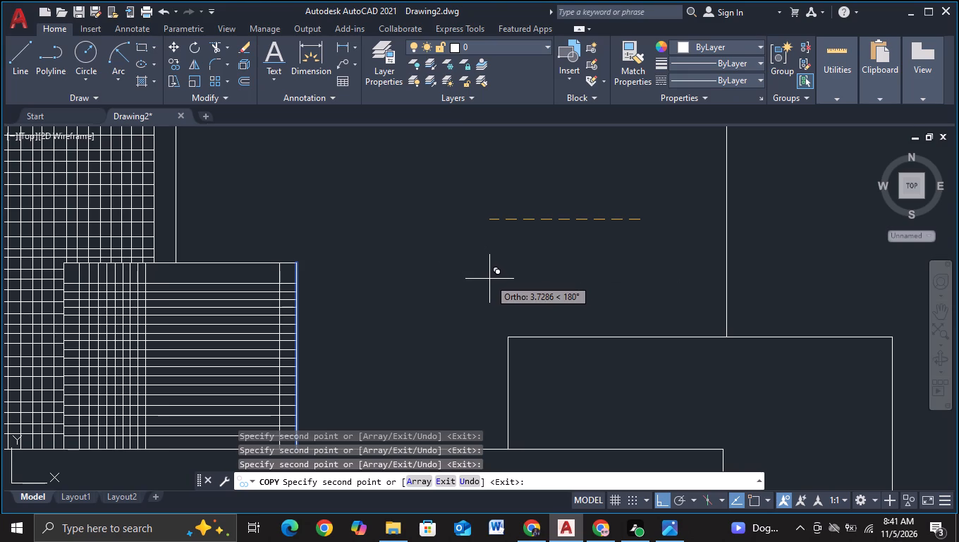
click(489, 279)
click(497, 279)
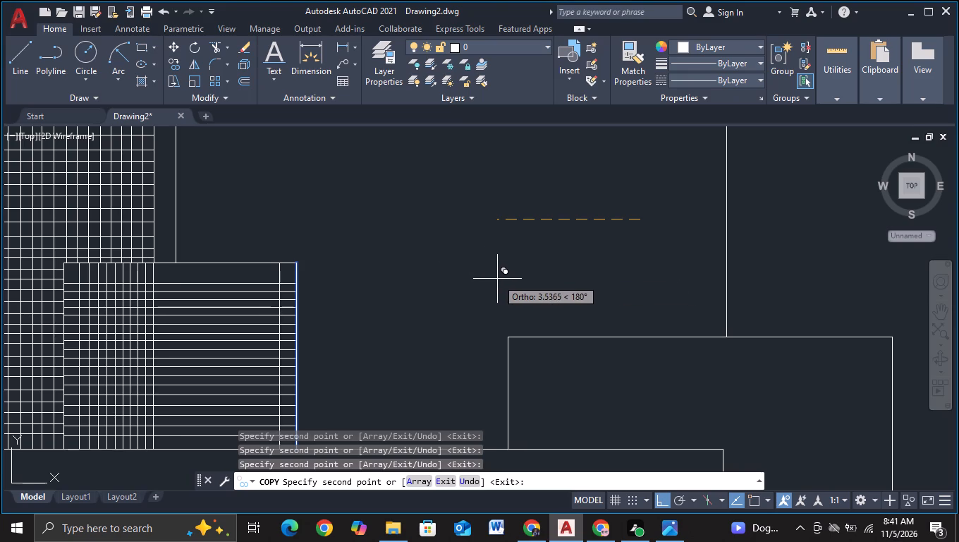
Continue copying the small blocks' right vertical edges at roughly 0.2 spacing, offset from about 3.4 to 2.2 to the left.
click(508, 287)
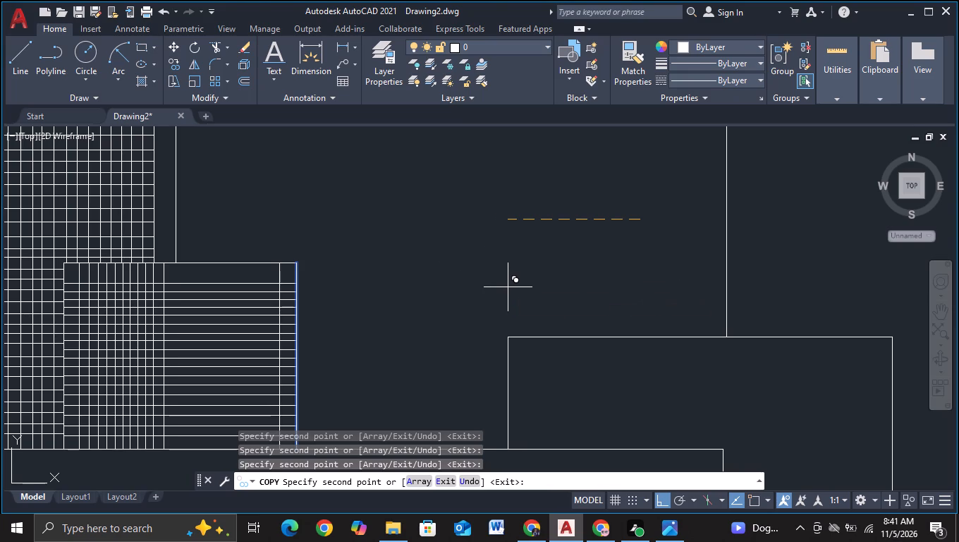
key(ctrl+z)
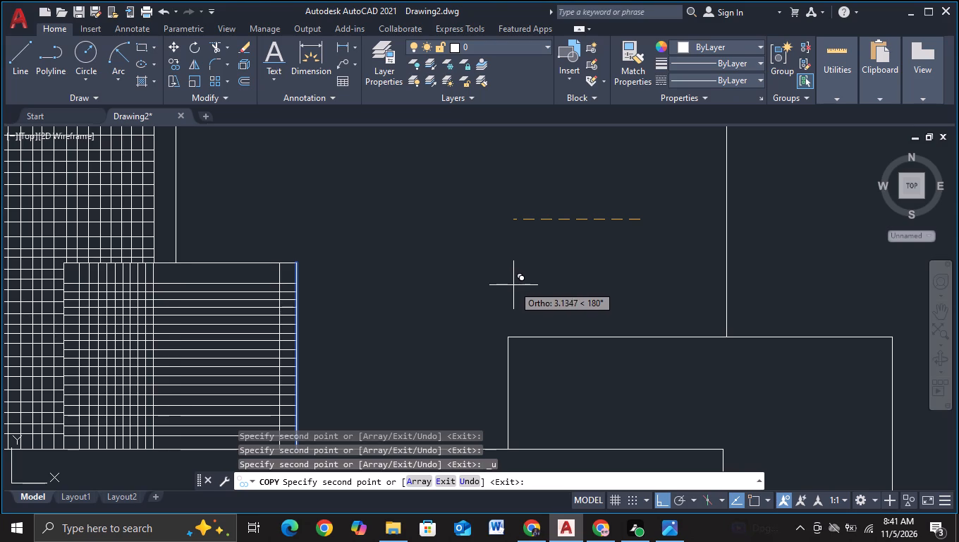
click(504, 291)
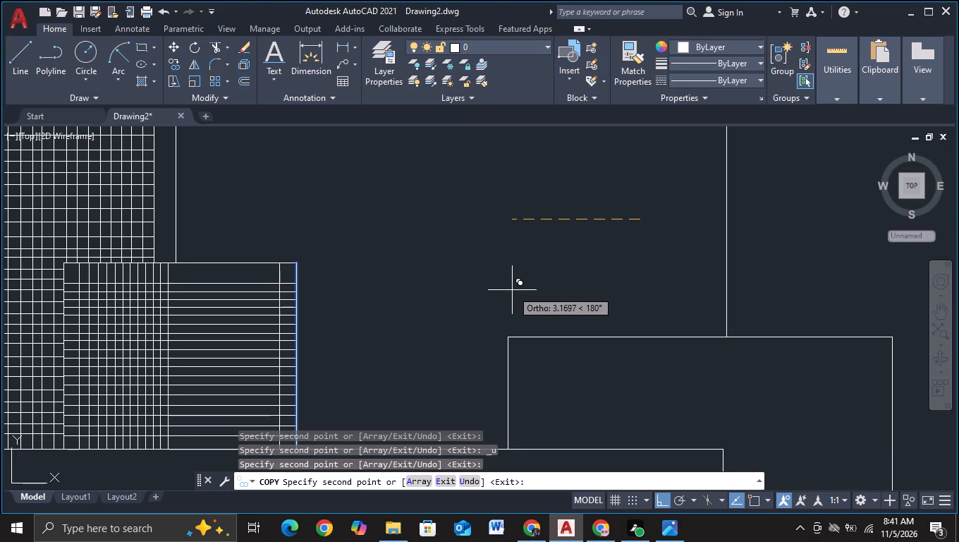
click(512, 290)
click(518, 291)
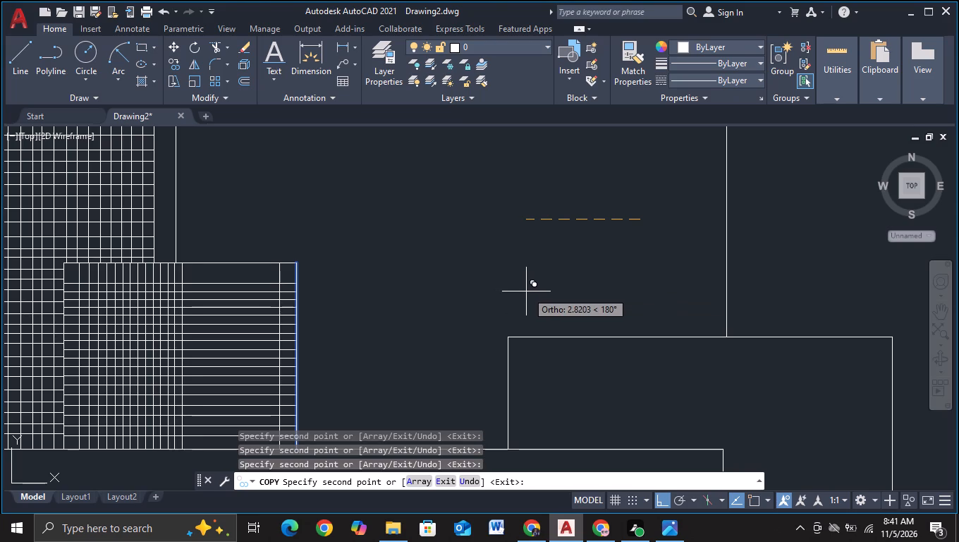
click(527, 294)
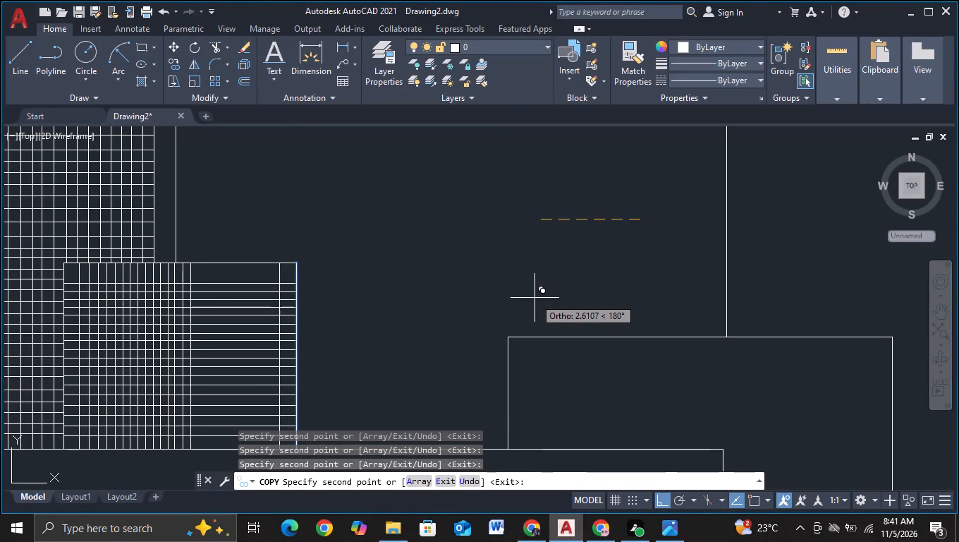
click(535, 298)
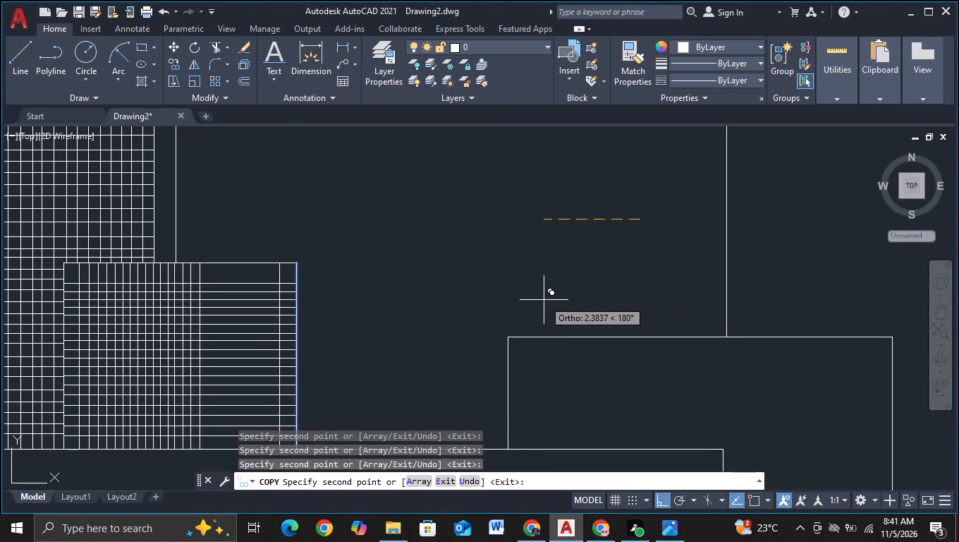
click(544, 300)
click(552, 301)
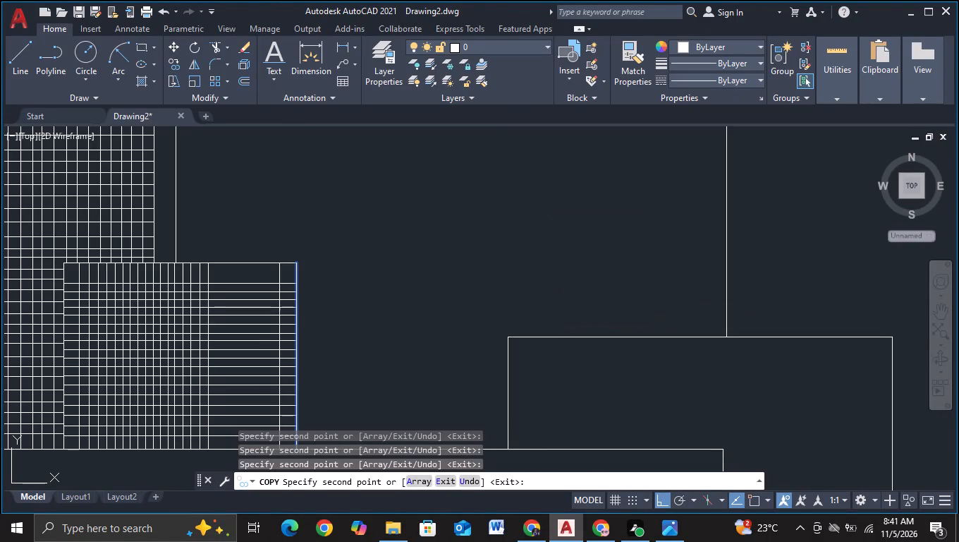
Complete the vertical edge copies in both small blocks at roughly 0.2 spacing, offset from about 2.0 to 0.7 to the left.
middle_drag(556, 299, 573, 243)
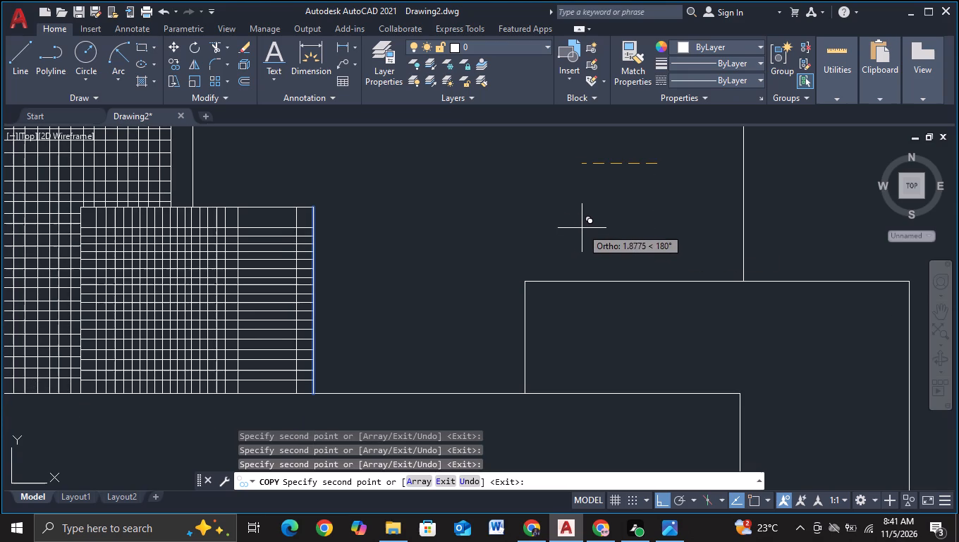
click(578, 231)
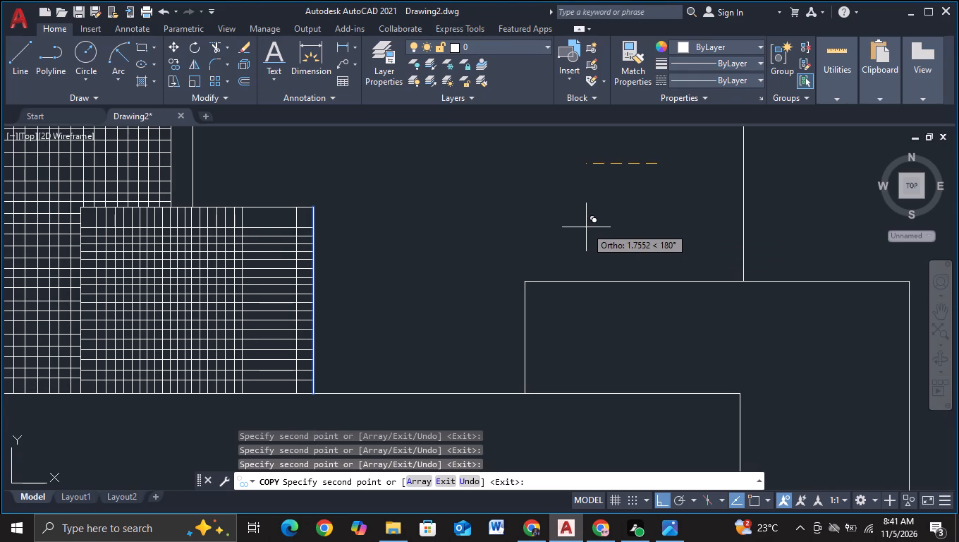
click(586, 227)
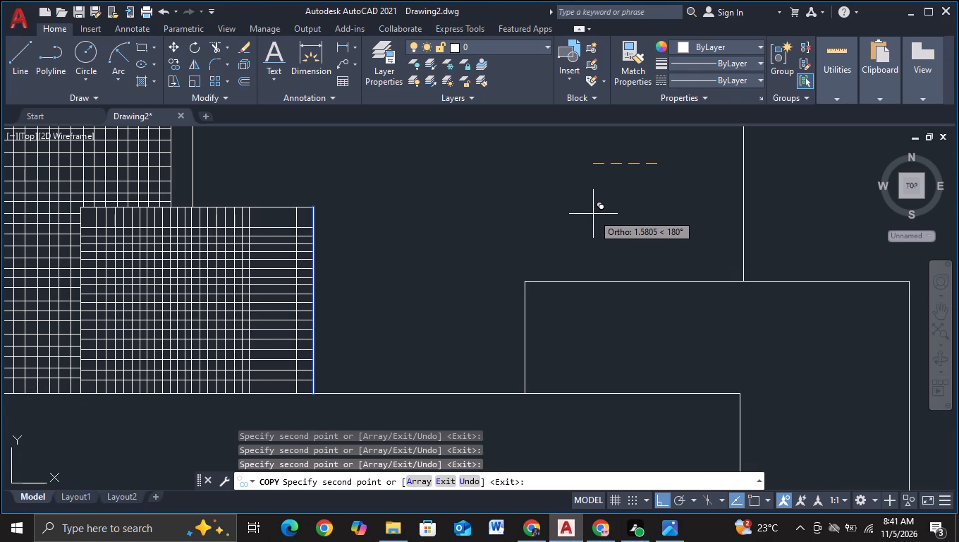
click(594, 214)
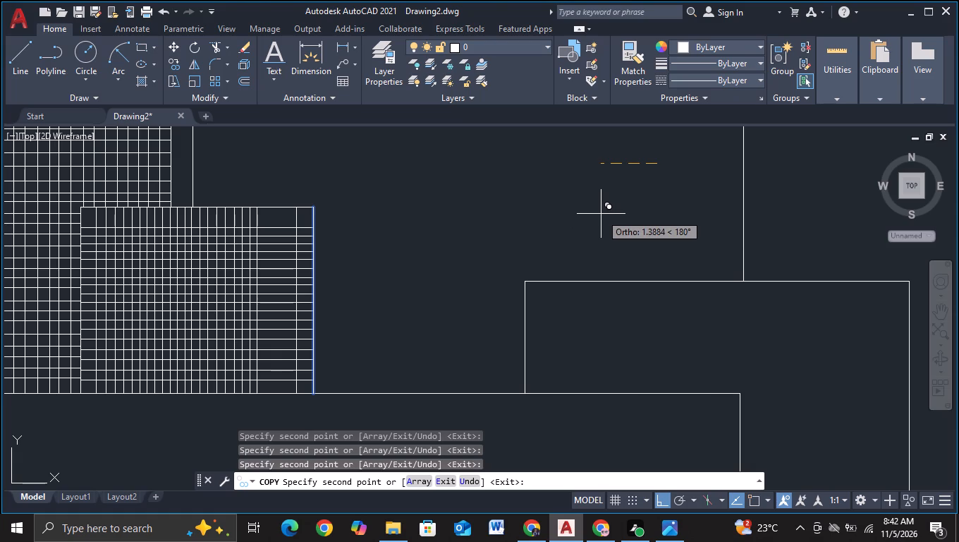
click(601, 214)
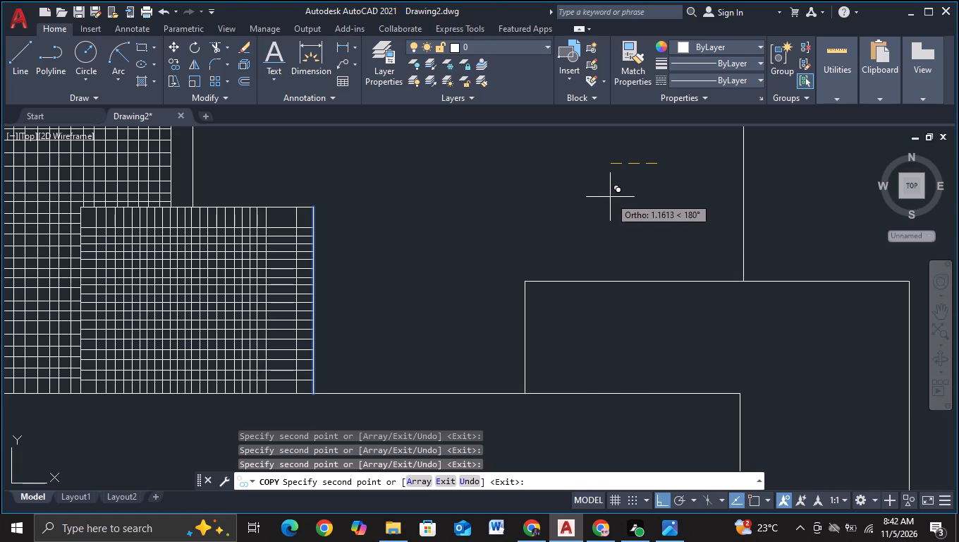
click(609, 197)
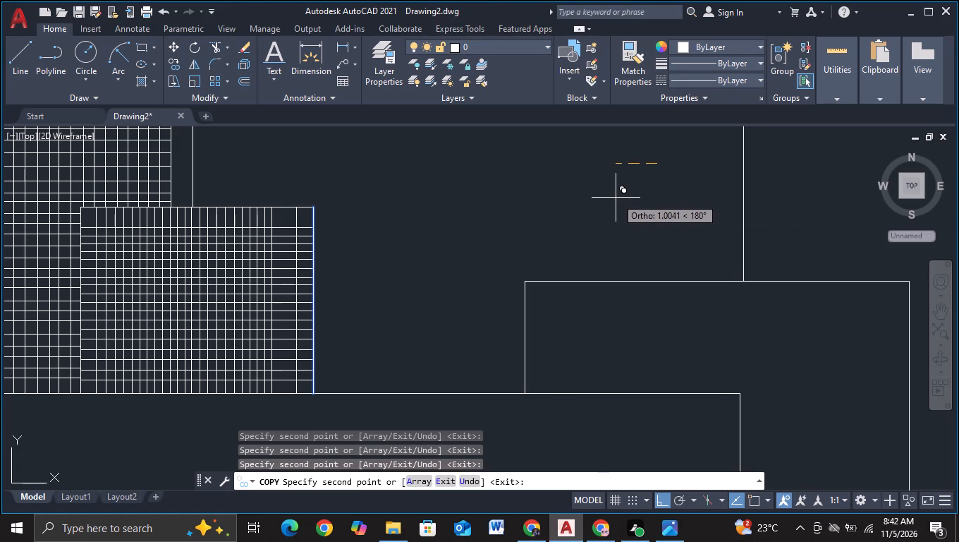
click(616, 198)
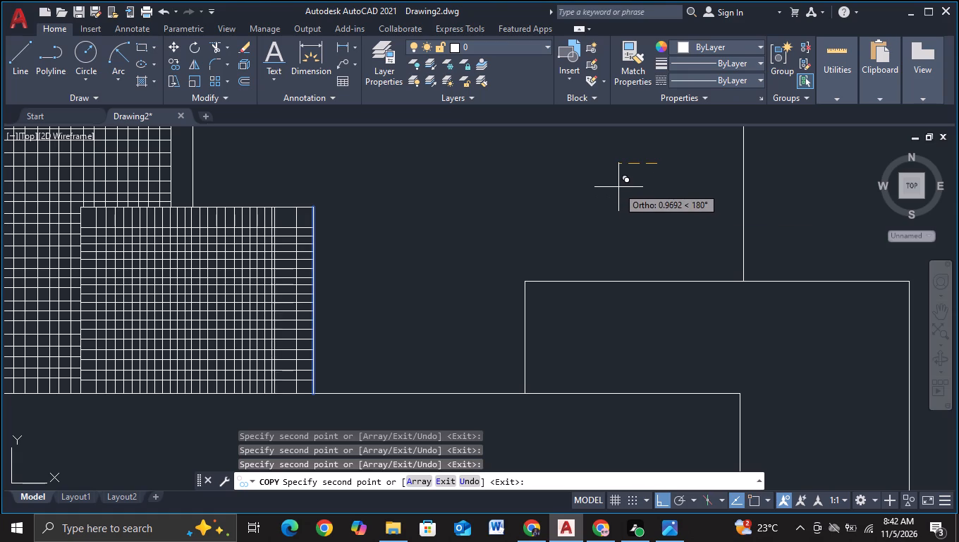
click(623, 186)
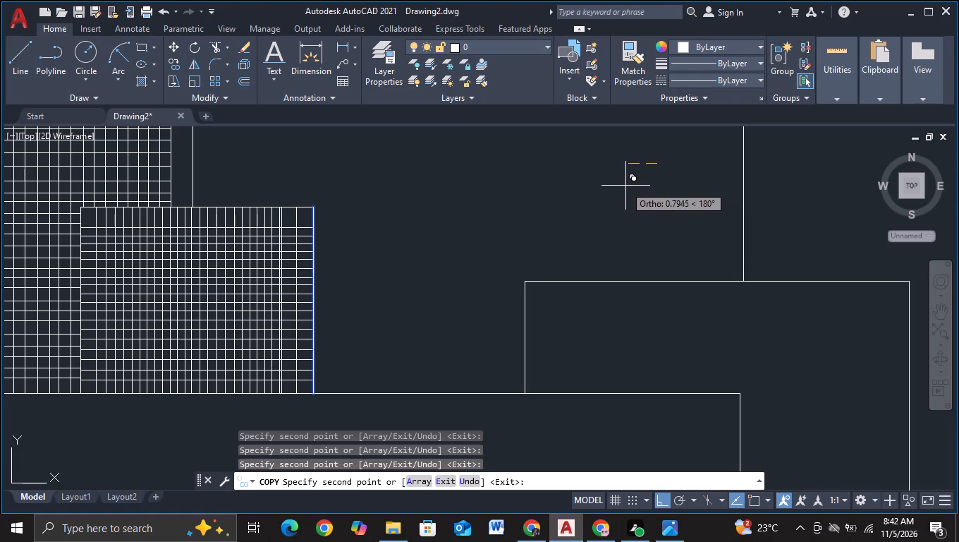
click(630, 186)
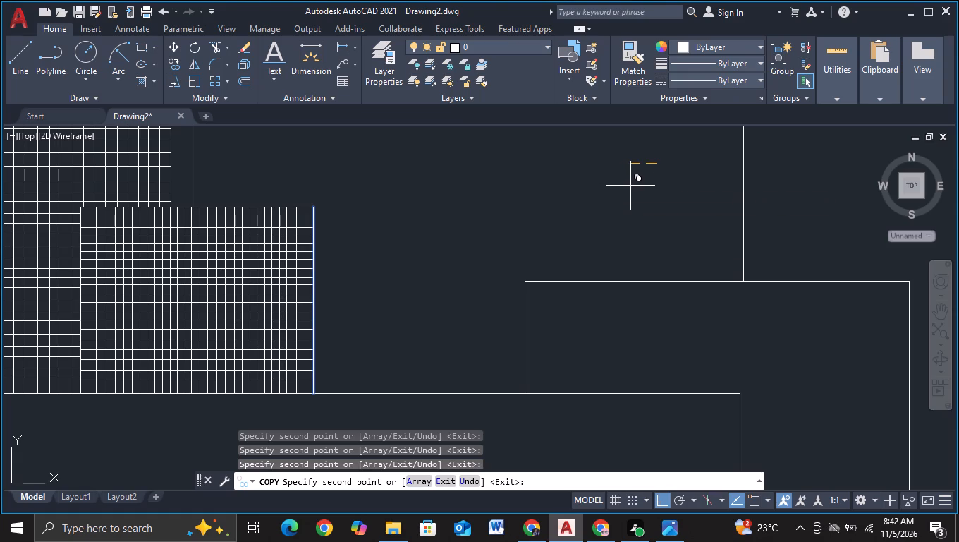
key(Escape)
Trim the horizontal grid lines out of the narrow strip along the left small block's left edge.
scroll(630, 186, down, 3)
middle_drag(749, 210, 658, 252)
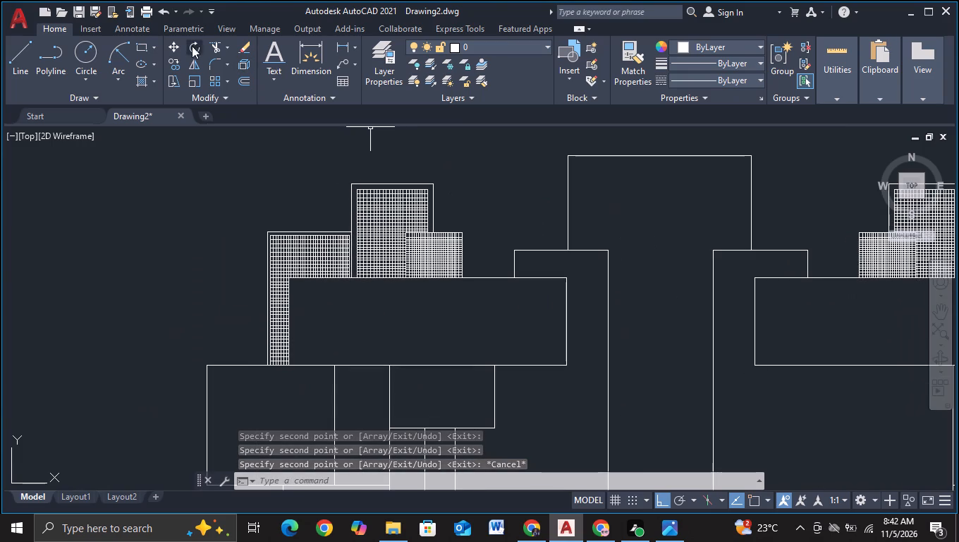
click(213, 42)
scroll(379, 264, up, 2)
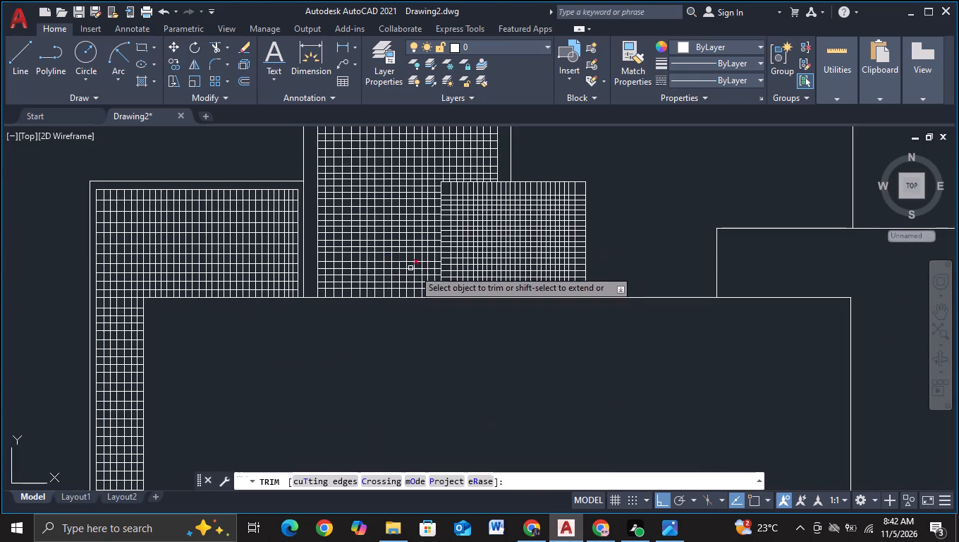
scroll(419, 272, up, 1)
middle_drag(482, 353, 380, 370)
scroll(365, 327, up, 2)
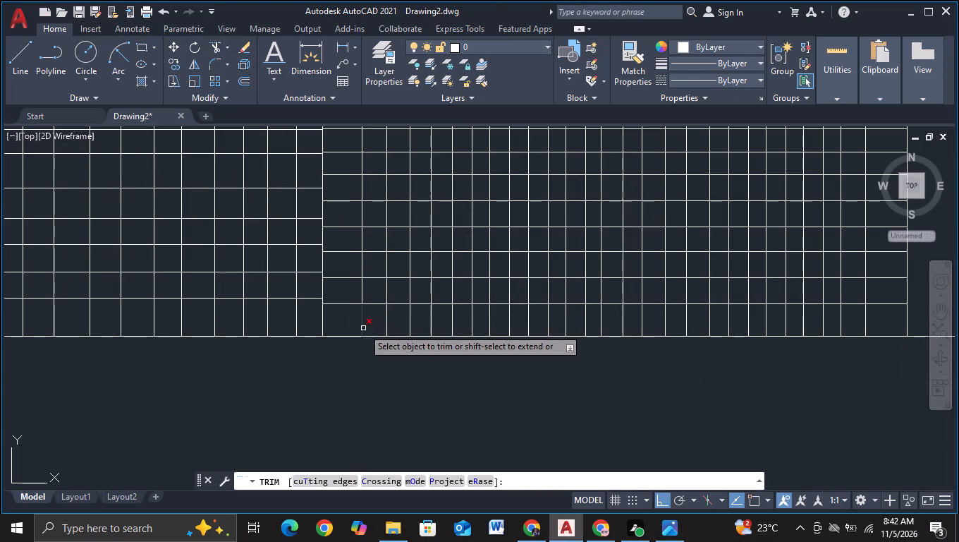
click(336, 323)
middle_drag(349, 223, 351, 337)
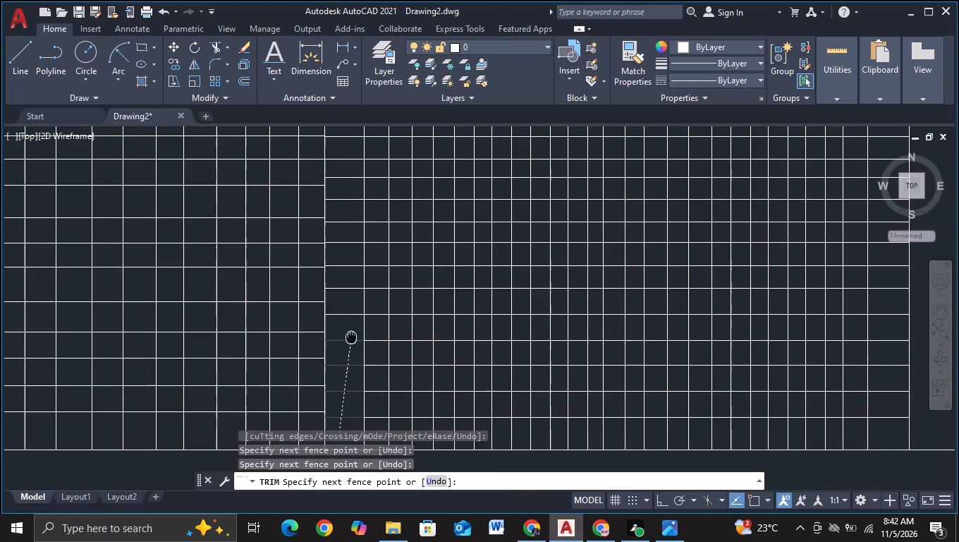
middle_drag(347, 219, 318, 442)
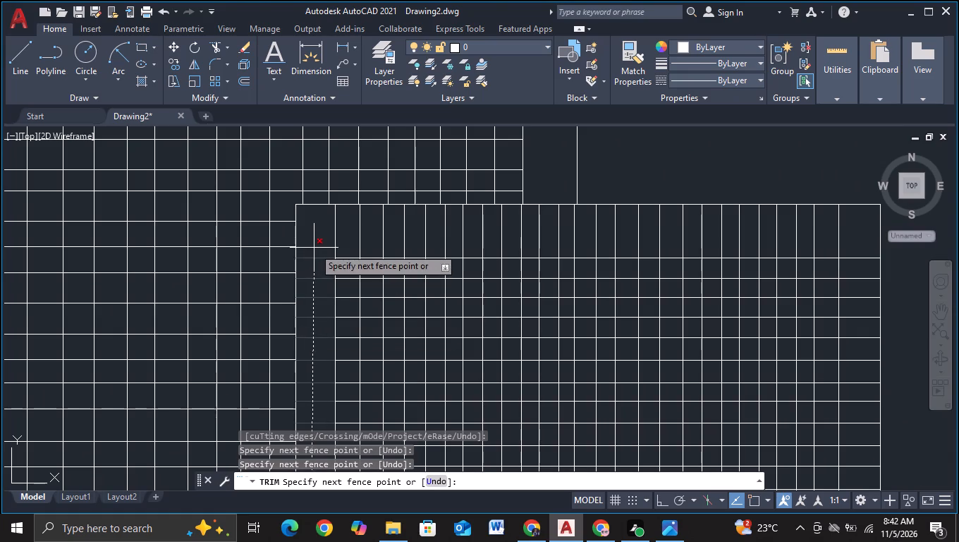
click(314, 248)
Trim the grid lines out of the strips along the left small block's top and right edges.
click(320, 236)
middle_drag(531, 233, 264, 243)
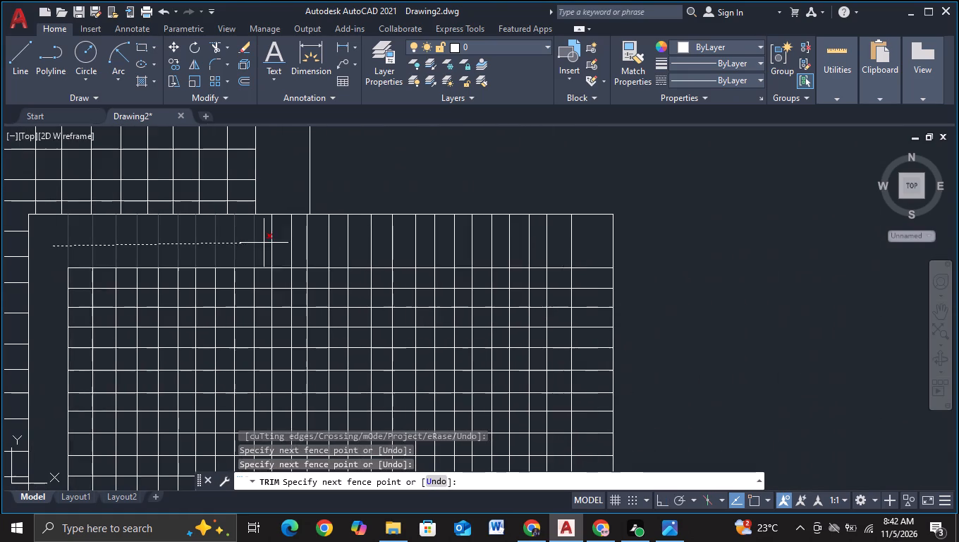
click(578, 244)
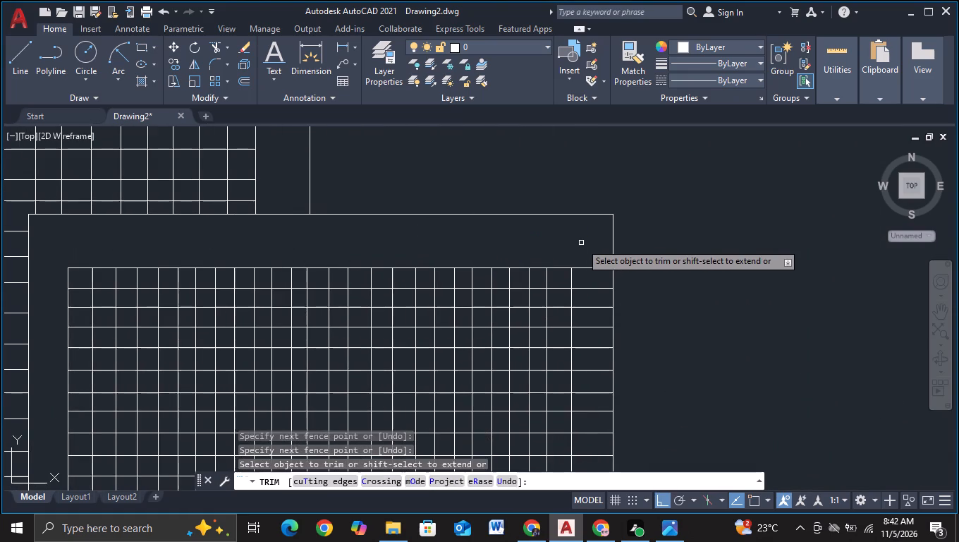
click(581, 243)
middle_drag(592, 363, 496, 212)
middle_drag(494, 344, 460, 219)
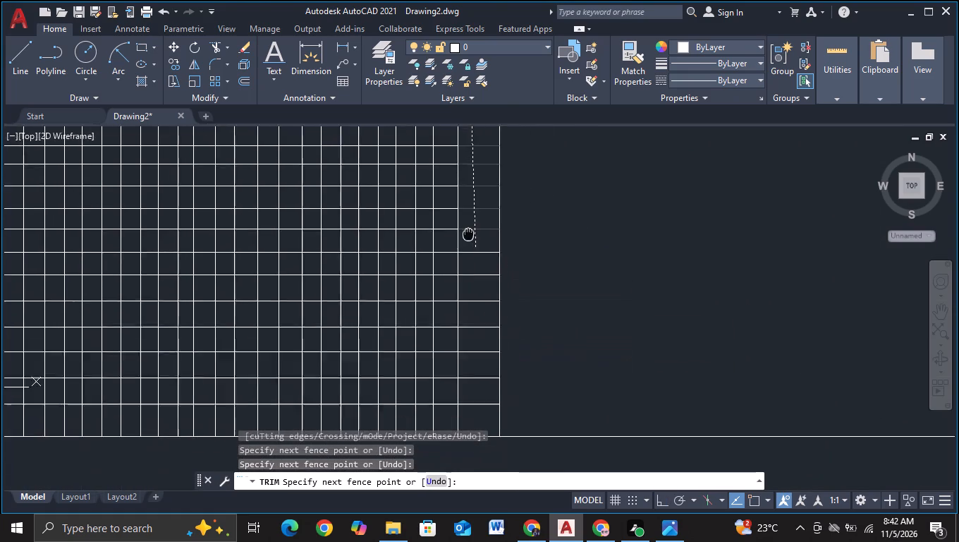
middle_drag(460, 219, 444, 179)
click(453, 348)
Trim the horizontal grid lines out of the narrow strip along the right small block's left edge.
scroll(542, 303, down, 2)
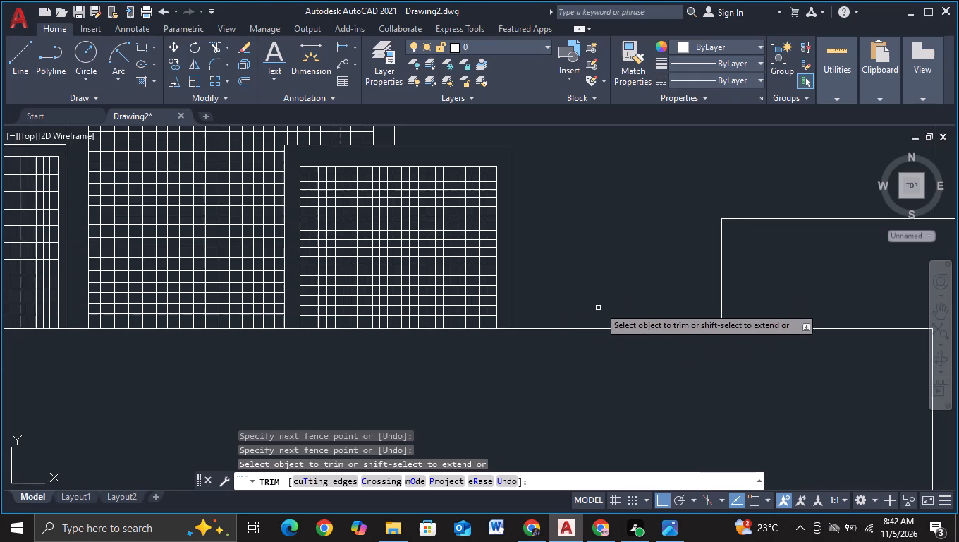
middle_drag(625, 279, 325, 334)
scroll(474, 255, down, 3)
middle_drag(580, 230, 224, 231)
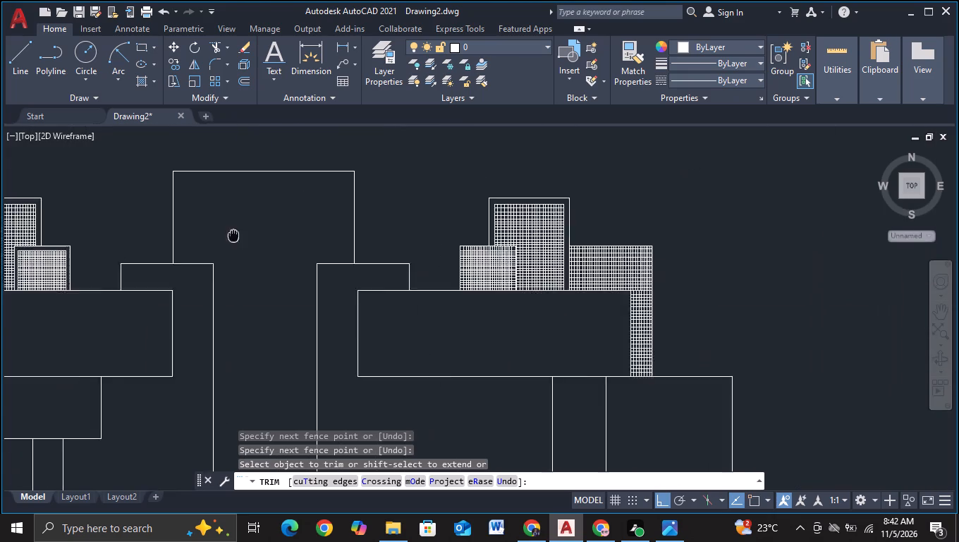
middle_drag(224, 231, 207, 228)
scroll(362, 255, up, 2)
middle_drag(453, 264, 197, 235)
scroll(230, 247, up, 2)
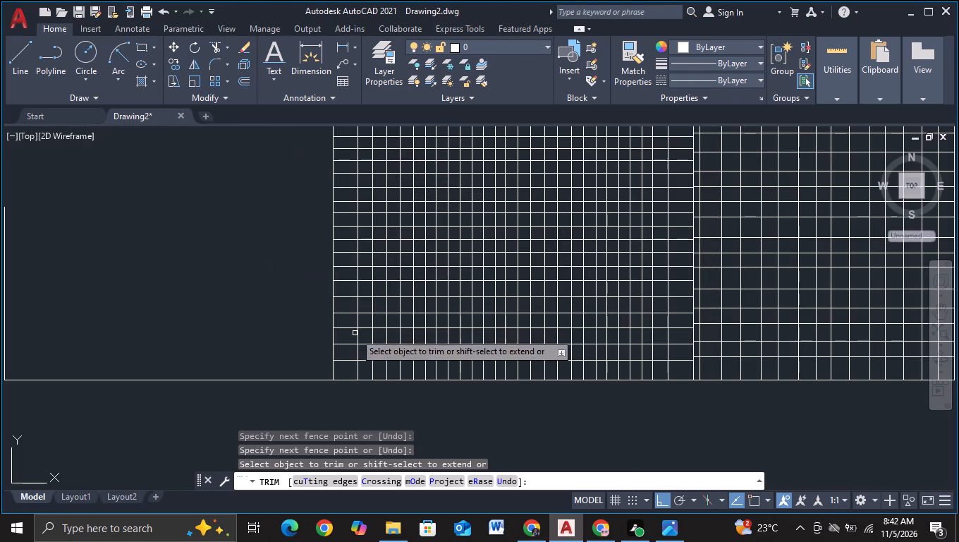
click(343, 368)
middle_drag(348, 282, 364, 471)
click(359, 308)
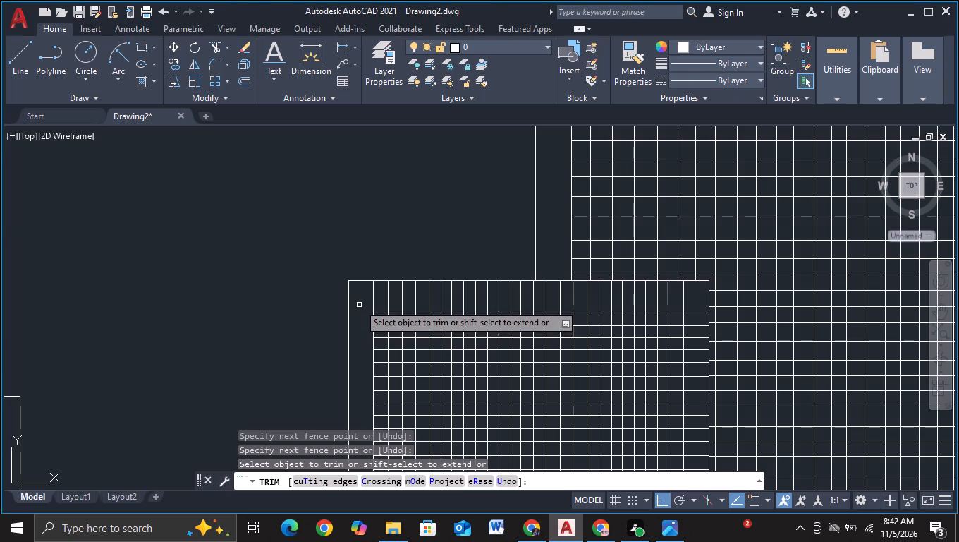
Trim the grid lines out of the strips along the right small block's top and right edges.
click(360, 301)
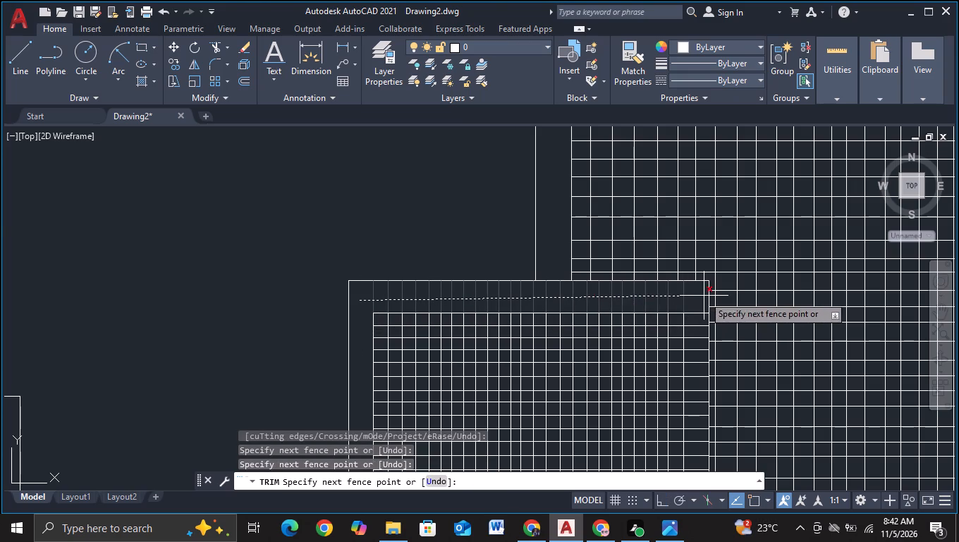
click(688, 298)
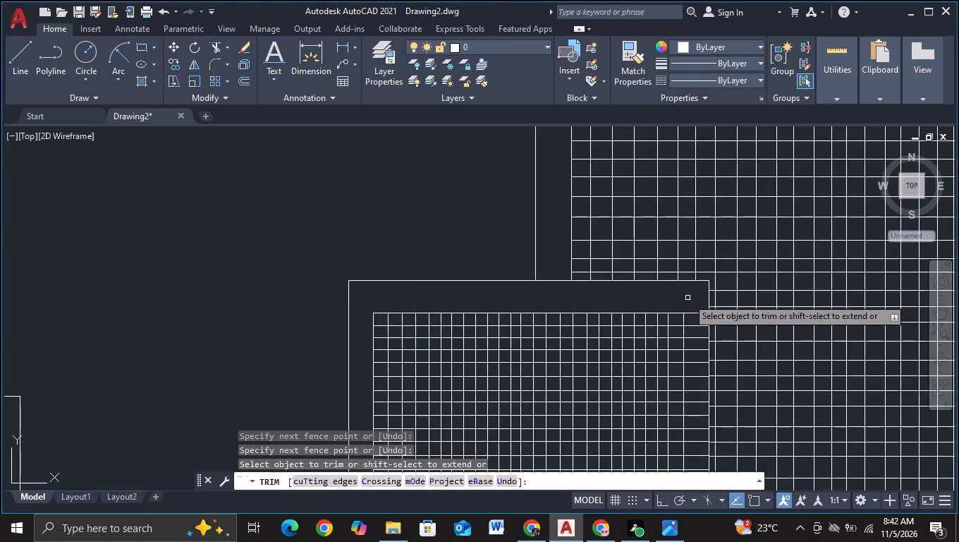
middle_drag(688, 298, 256, 275)
middle_click(256, 275)
middle_drag(256, 275, 267, 207)
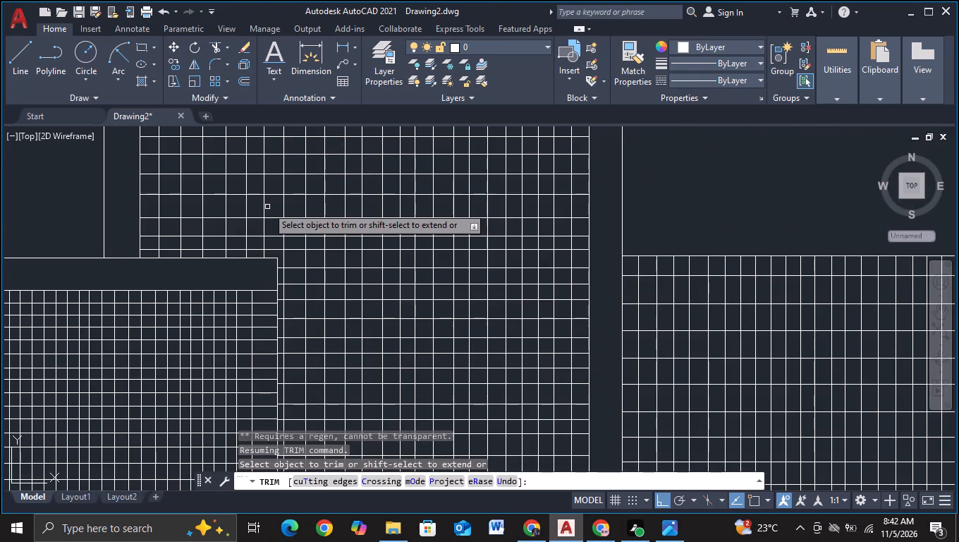
middle_drag(250, 281, 286, 204)
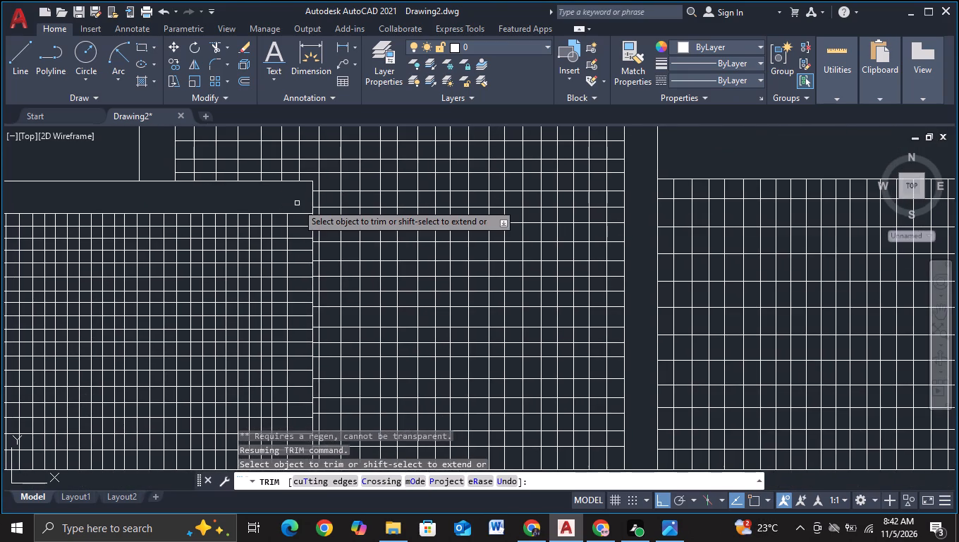
click(297, 203)
middle_drag(295, 306, 262, 189)
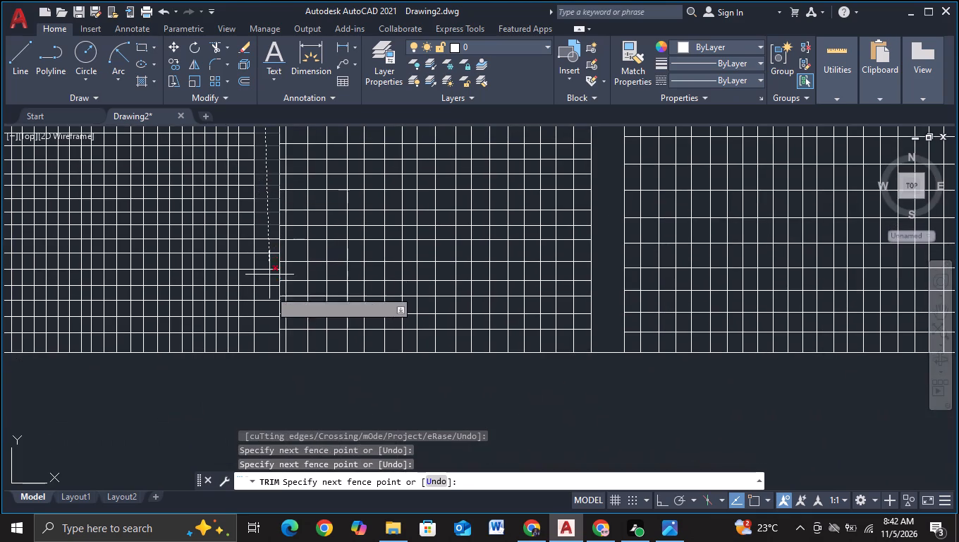
click(265, 337)
Trim the vertical grid lines out of the narrow strip along the top edge of the right cluster's L-shaped outer block.
scroll(265, 337, down, 3)
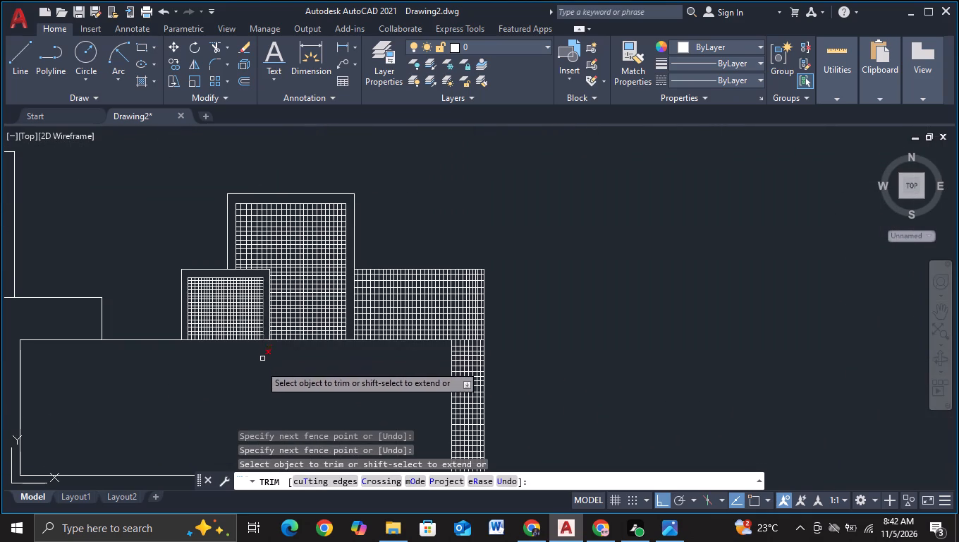
middle_drag(255, 389, 372, 381)
scroll(372, 381, down, 1)
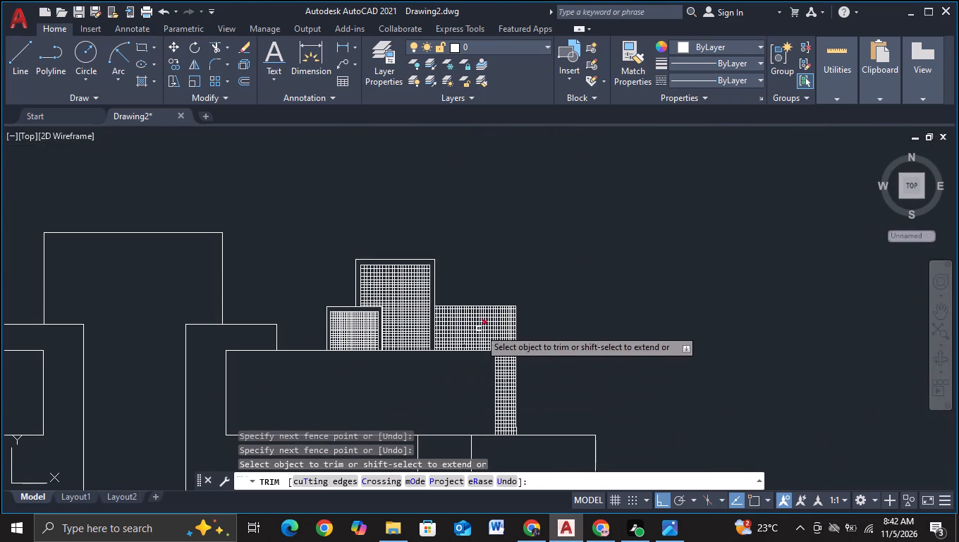
scroll(483, 323, up, 3)
scroll(303, 275, up, 2)
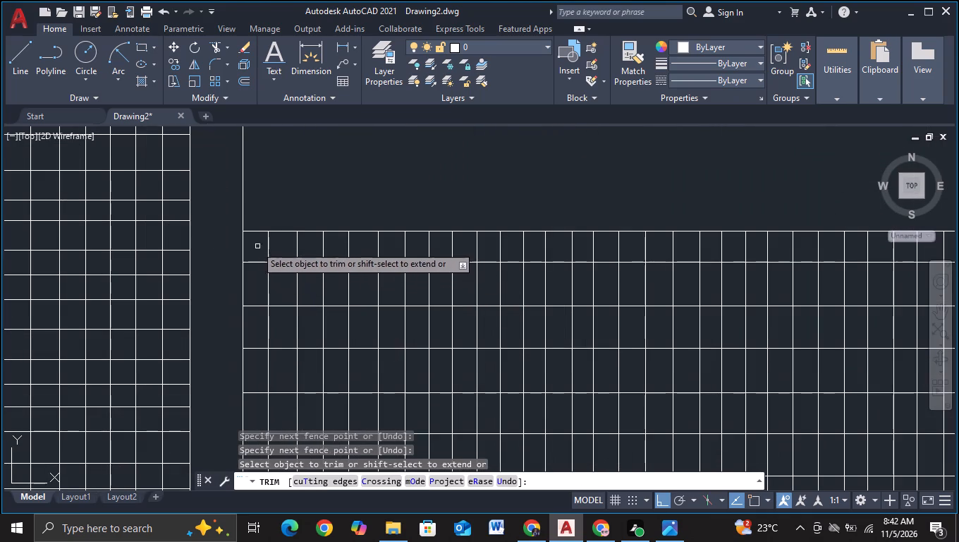
click(256, 246)
middle_drag(533, 252, 0, 251)
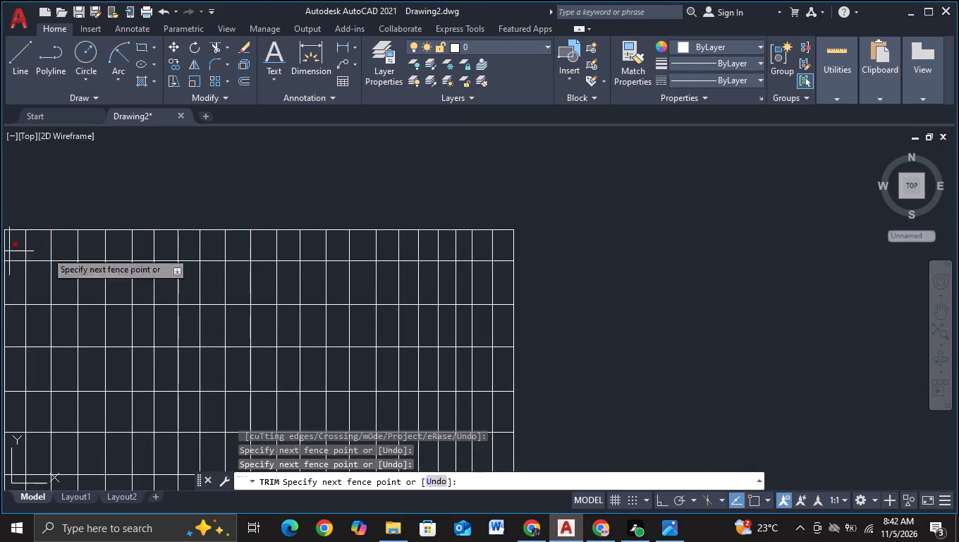
click(502, 248)
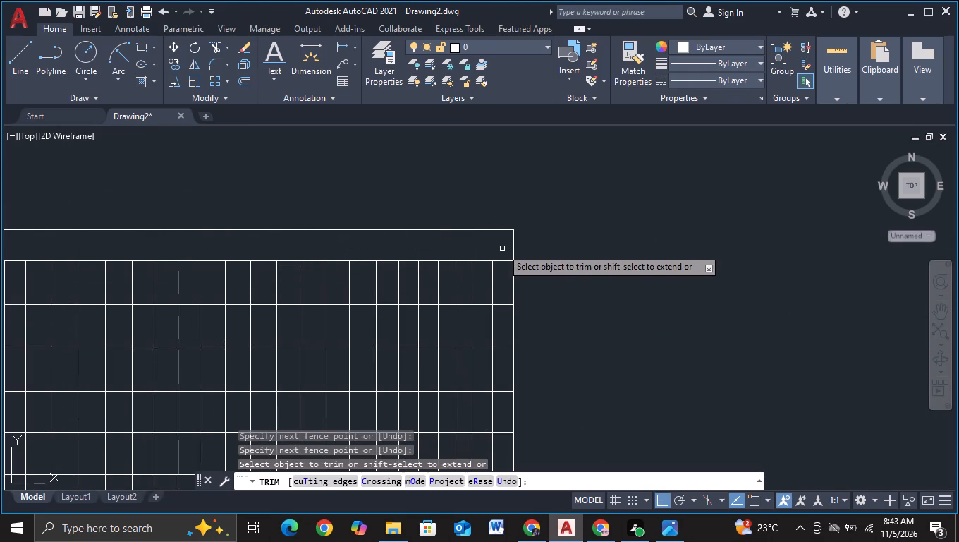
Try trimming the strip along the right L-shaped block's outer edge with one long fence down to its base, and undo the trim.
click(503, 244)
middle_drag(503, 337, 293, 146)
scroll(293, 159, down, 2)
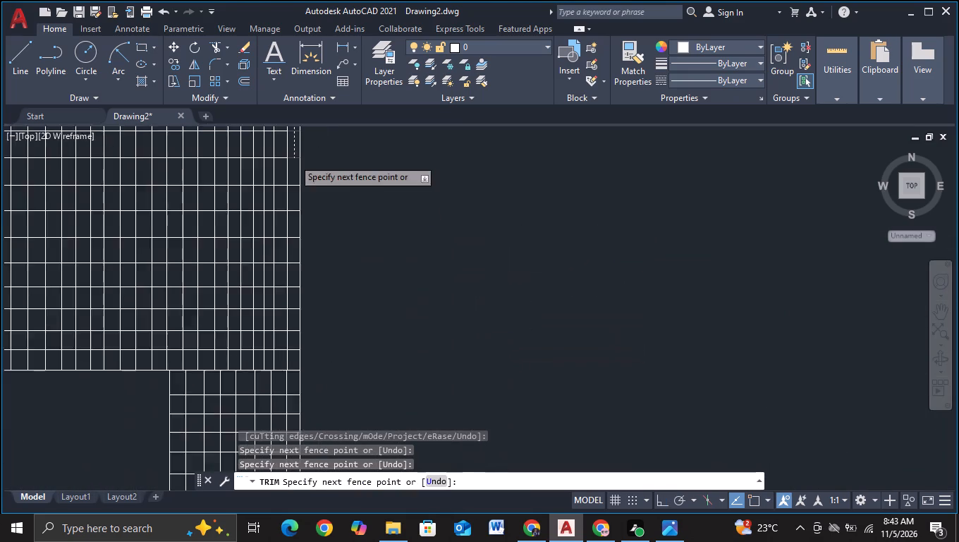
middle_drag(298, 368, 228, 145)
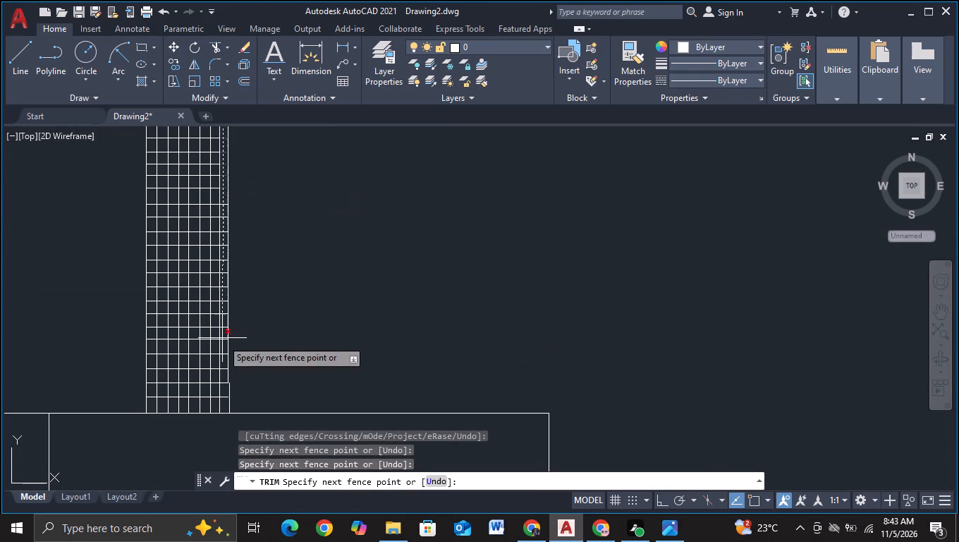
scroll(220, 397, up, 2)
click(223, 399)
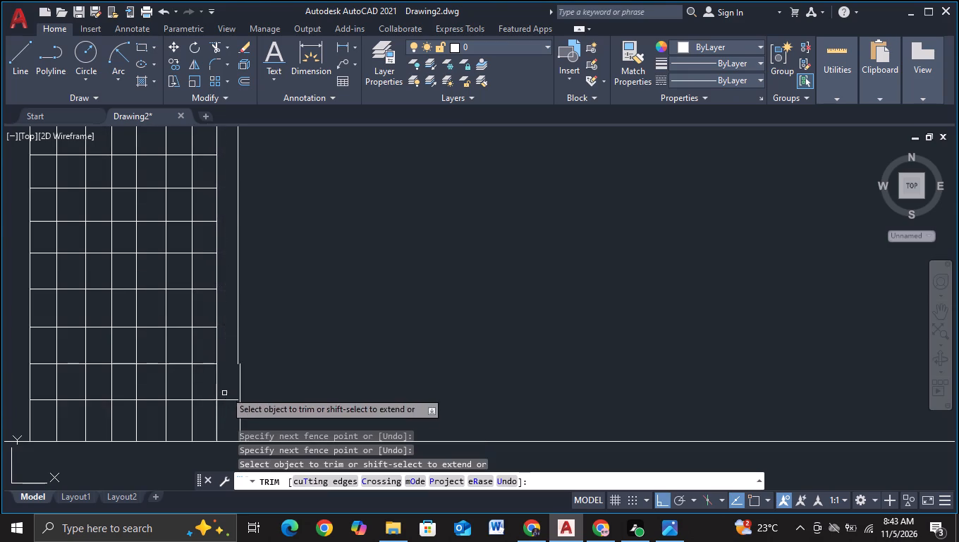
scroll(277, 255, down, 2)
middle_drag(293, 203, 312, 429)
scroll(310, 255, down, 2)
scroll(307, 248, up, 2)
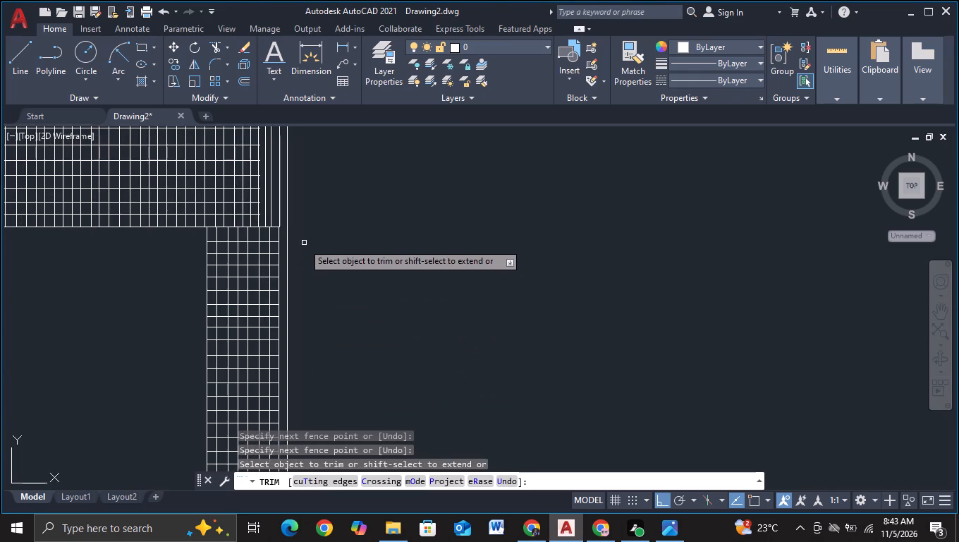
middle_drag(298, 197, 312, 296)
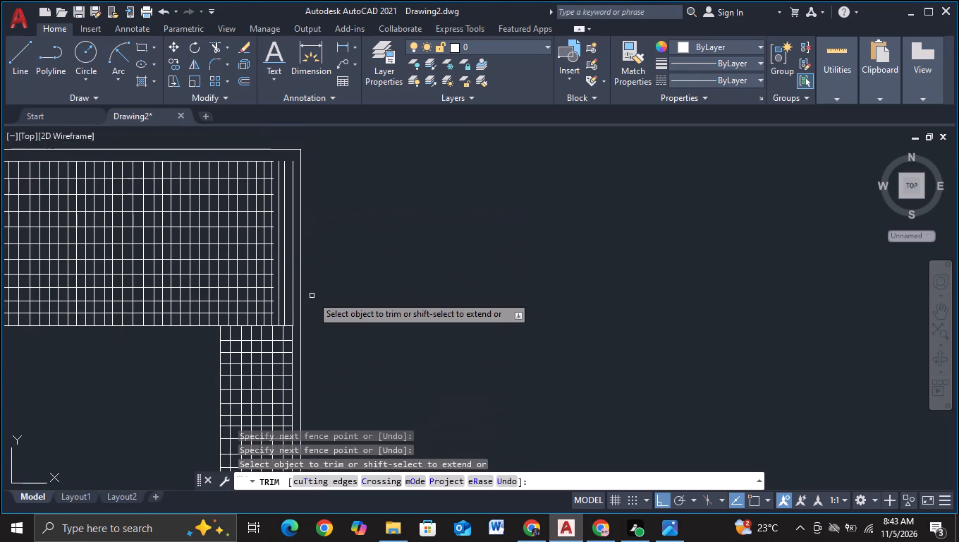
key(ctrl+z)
Trim the horizontal grid lines out of the right L-shaped block's outer edge strip, in shorter sections from its top corner to its base.
scroll(433, 296, down, 1)
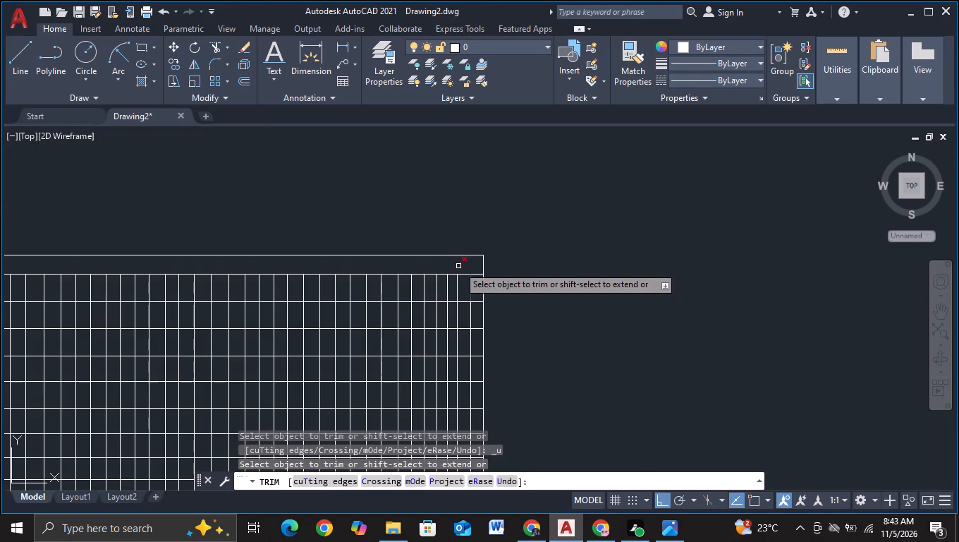
click(477, 265)
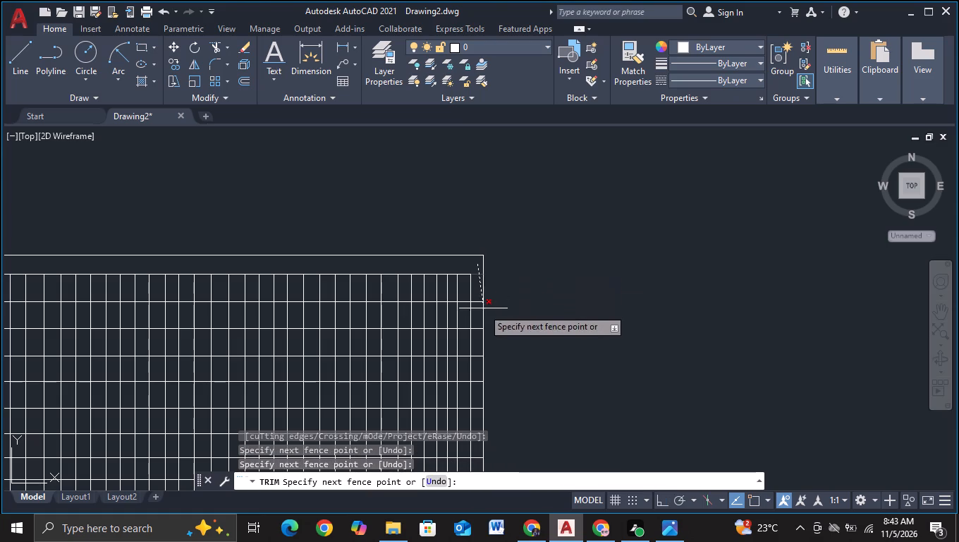
middle_drag(480, 334, 181, 162)
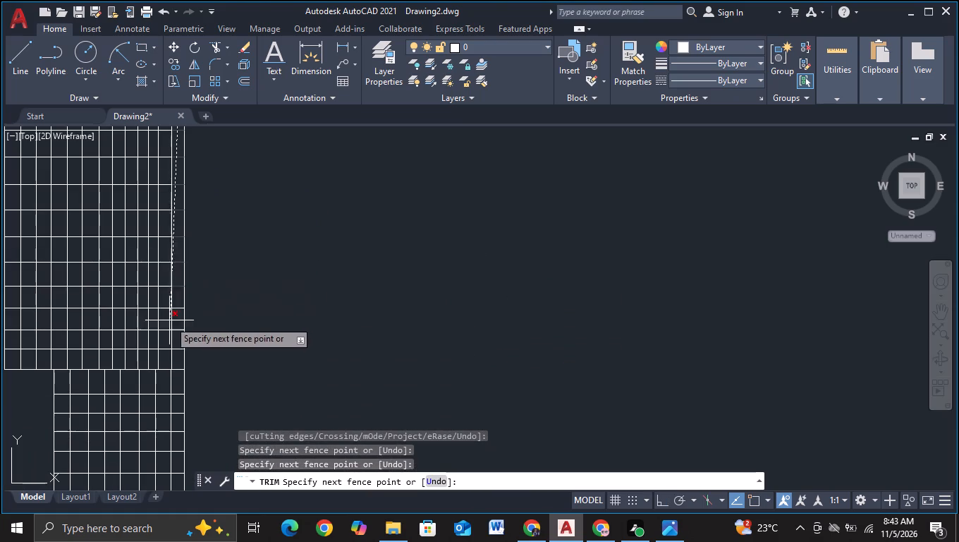
click(178, 366)
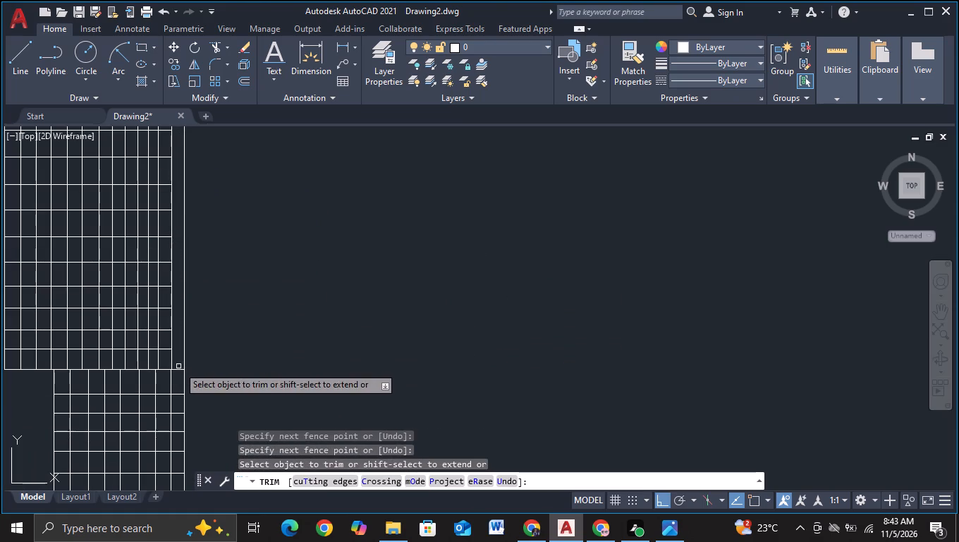
middle_drag(224, 383, 243, 223)
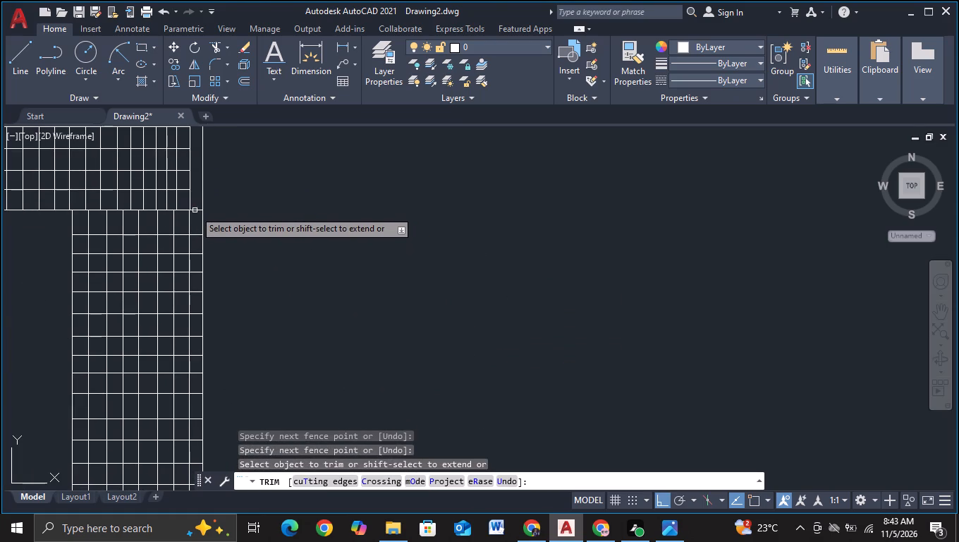
click(195, 210)
click(195, 215)
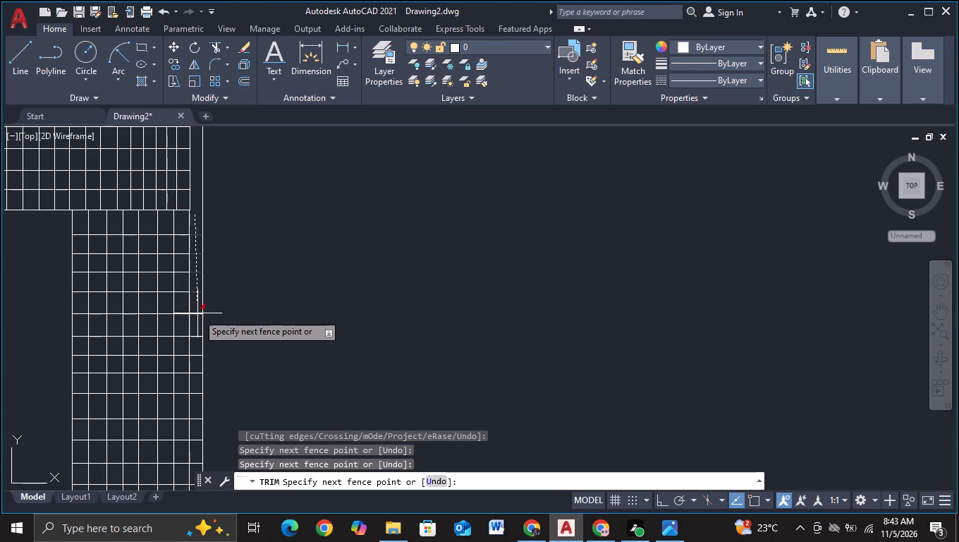
middle_drag(197, 313, 195, 194)
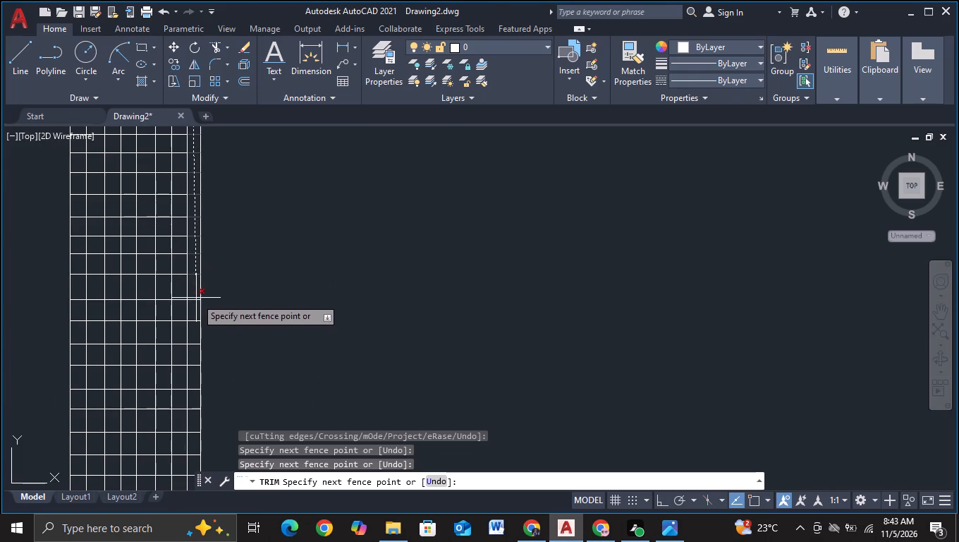
click(195, 308)
middle_drag(195, 308, 200, 188)
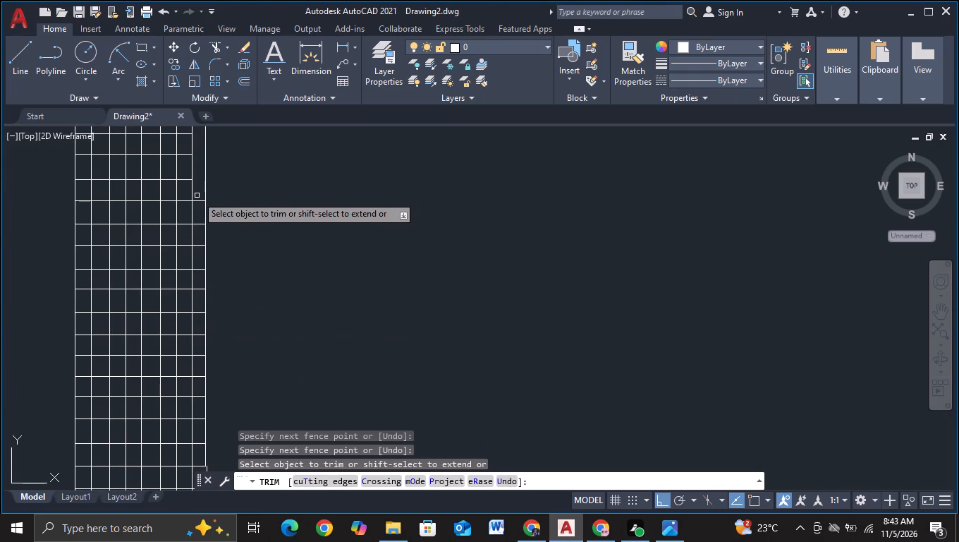
click(197, 195)
middle_drag(197, 301, 161, 152)
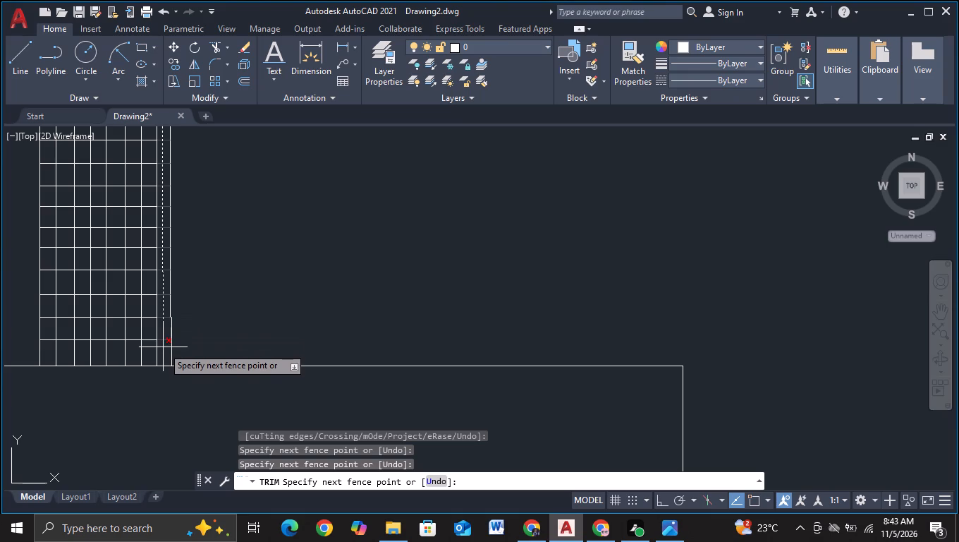
click(165, 353)
Trim the horizontal grid lines out of the narrow strip along the left edge of the right L-shaped block's upper part.
scroll(221, 252, down, 1)
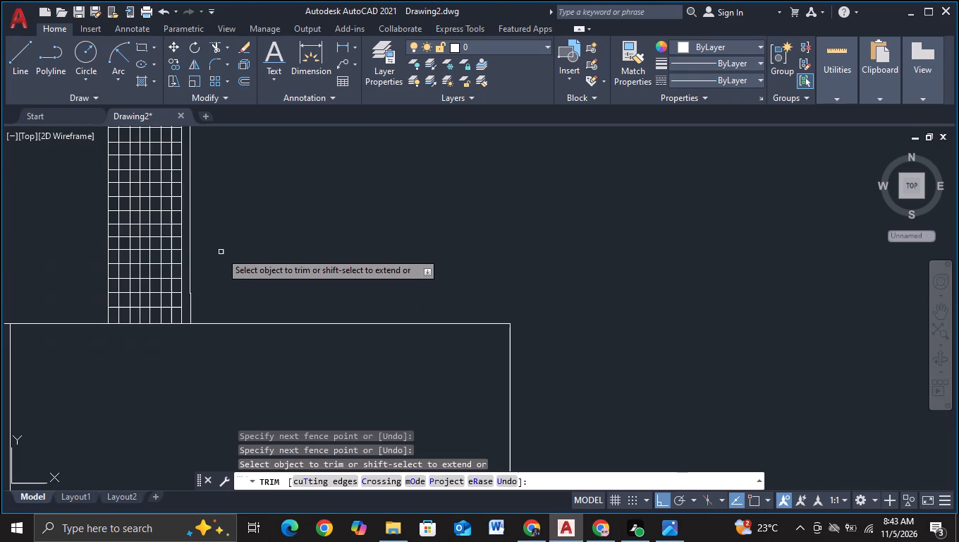
scroll(232, 217, down, 1)
middle_drag(232, 217, 262, 346)
middle_drag(251, 172, 259, 193)
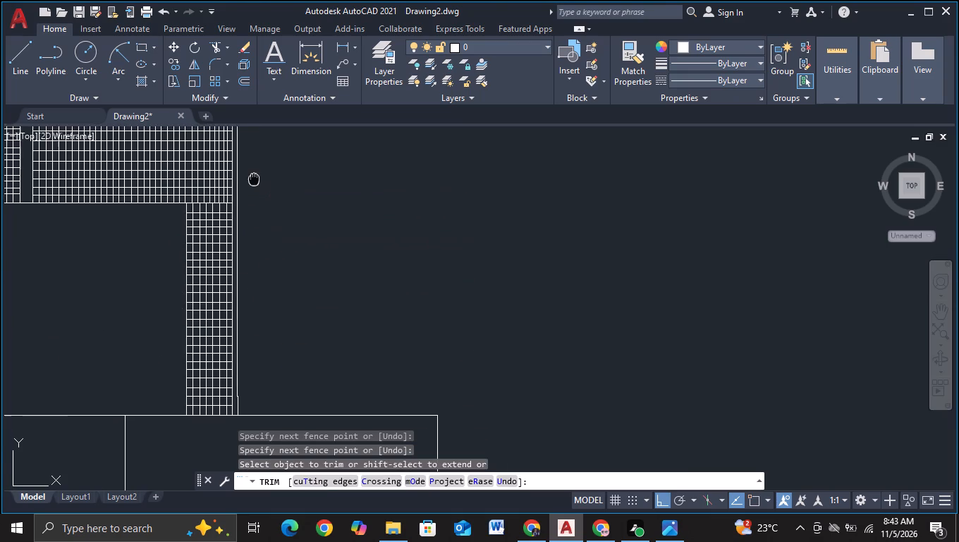
middle_drag(259, 193, 302, 248)
middle_drag(336, 243, 288, 134)
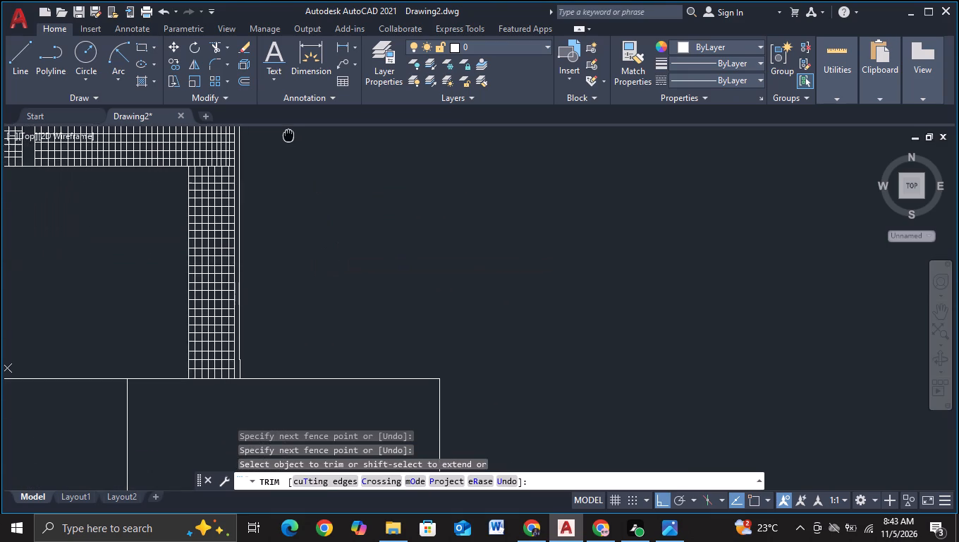
middle_drag(288, 134, 432, 227)
scroll(175, 159, up, 2)
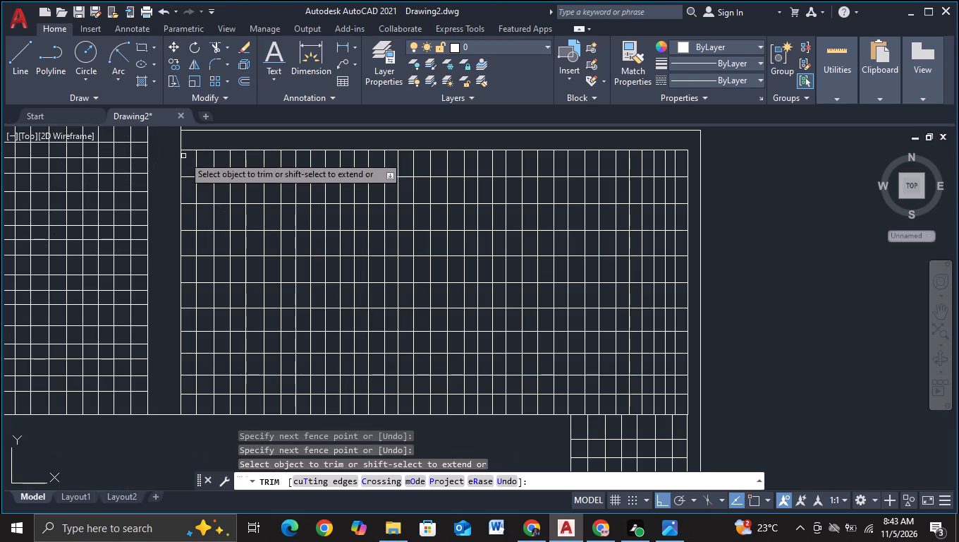
click(191, 143)
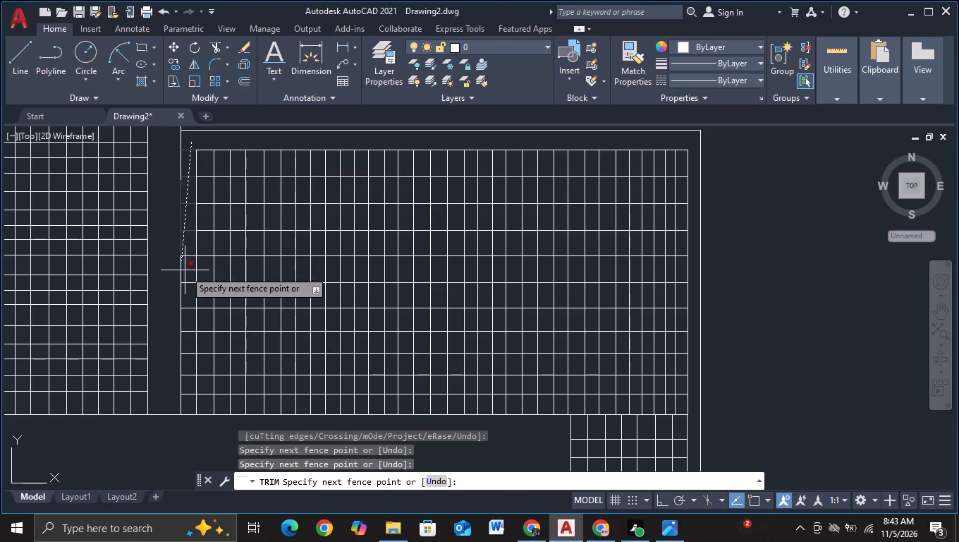
click(188, 397)
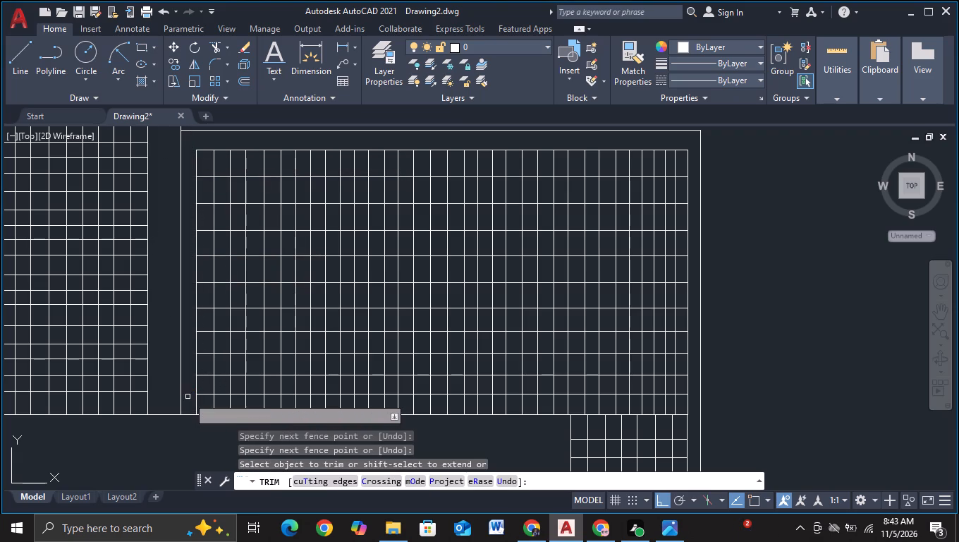
scroll(188, 397, down, 2)
middle_drag(450, 371, 396, 260)
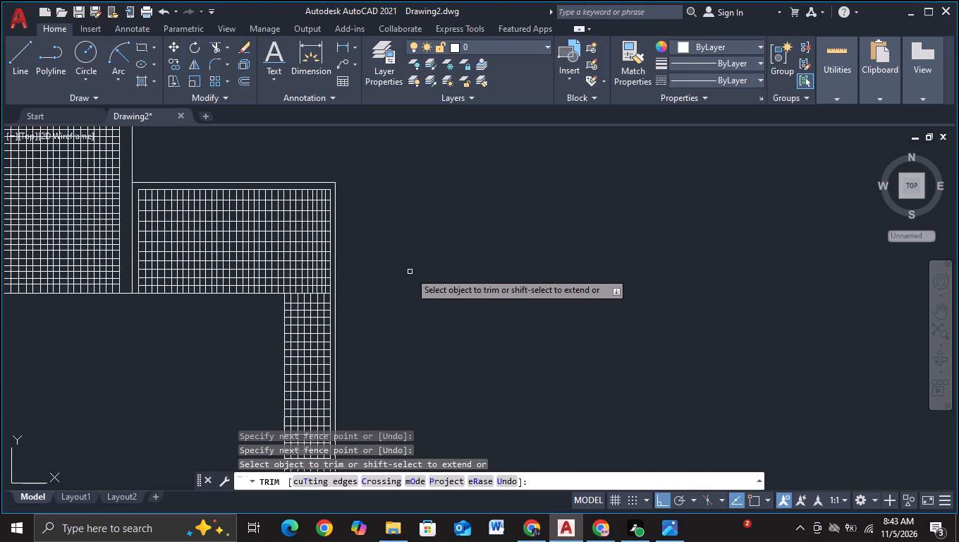
scroll(409, 272, down, 1)
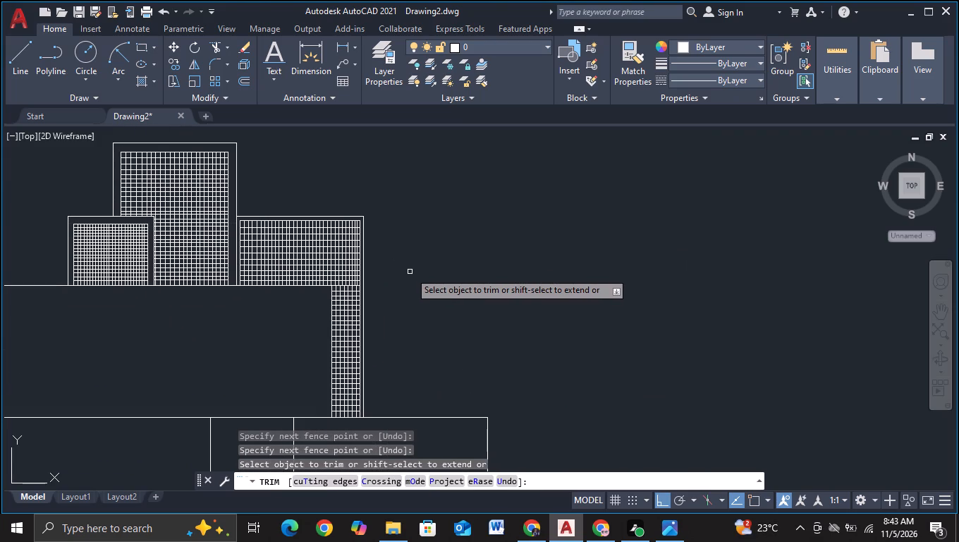
middle_drag(410, 272, 503, 265)
scroll(503, 265, down, 1)
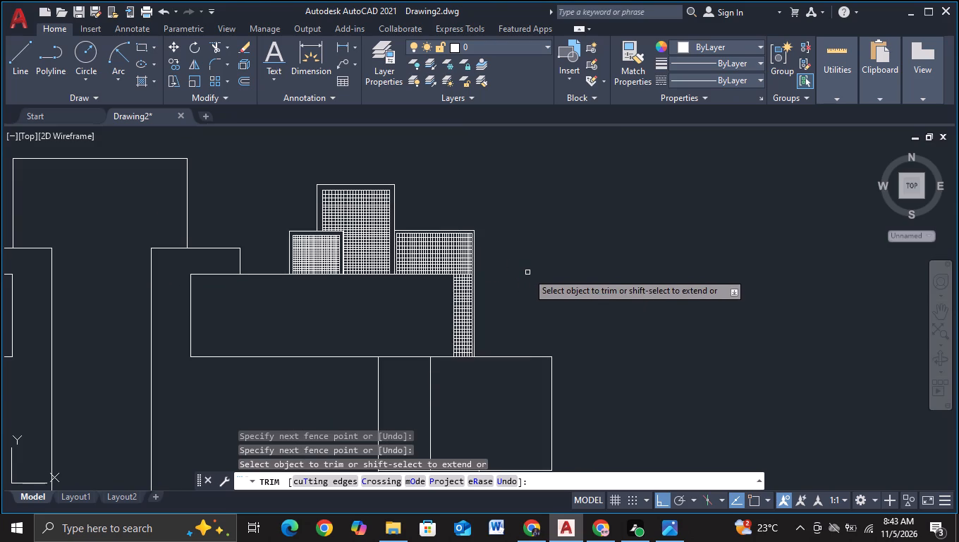
scroll(527, 272, down, 2)
middle_drag(309, 205, 353, 198)
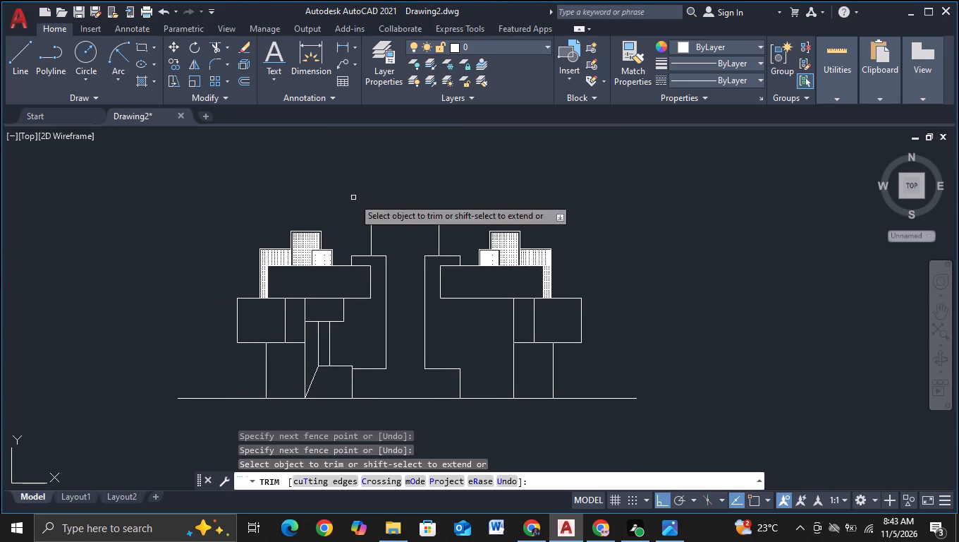
key(Escape)
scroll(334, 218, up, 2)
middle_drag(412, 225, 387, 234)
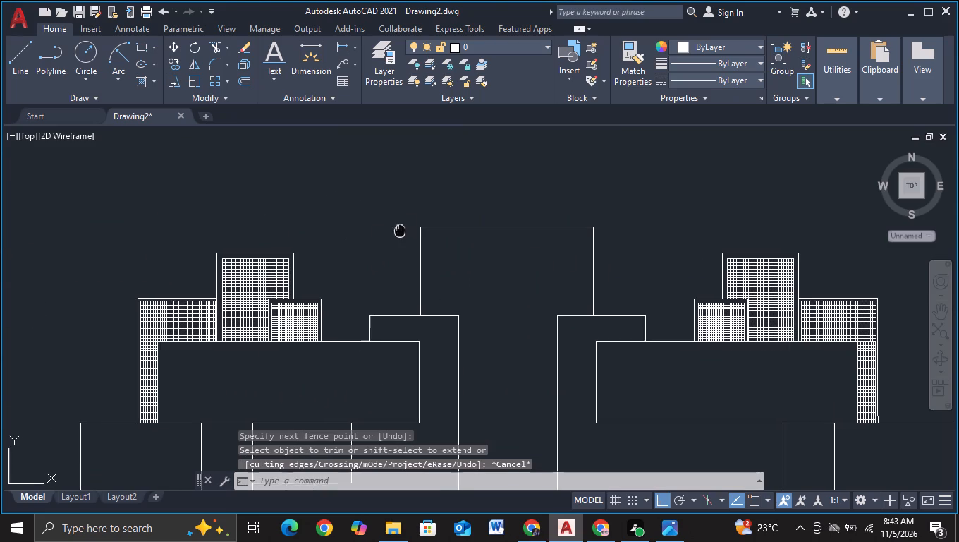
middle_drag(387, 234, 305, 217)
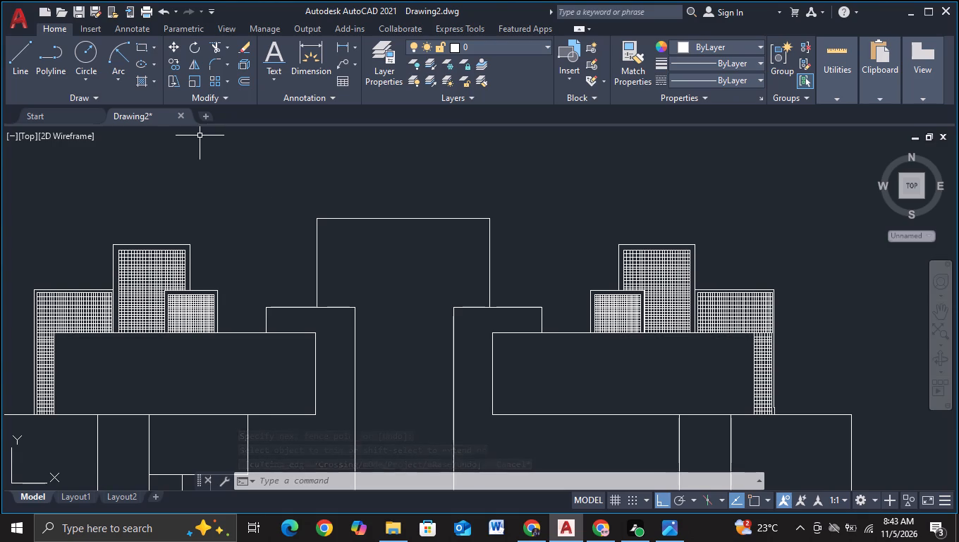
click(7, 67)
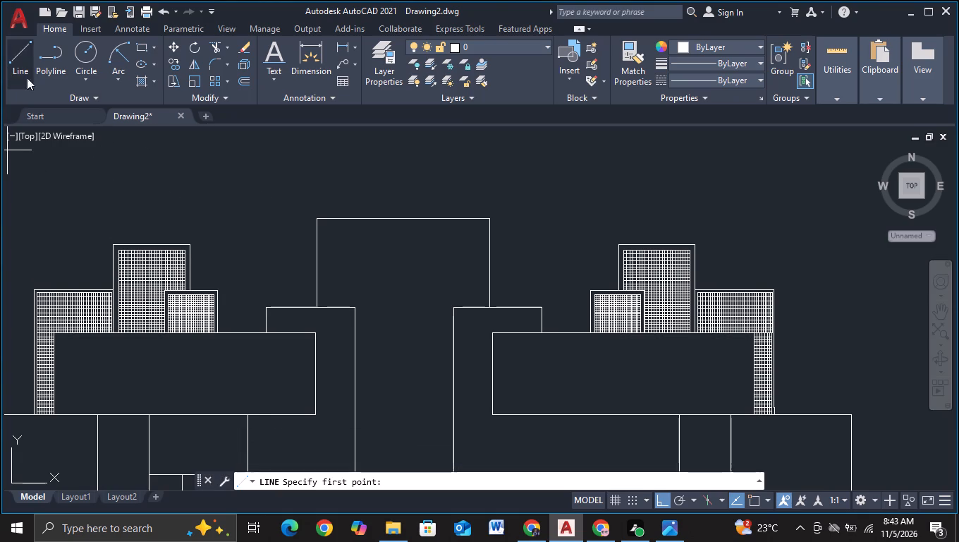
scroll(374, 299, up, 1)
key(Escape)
Copy the upper central block's left edge line 14 times rightward across the block, about 1.25 units apart, as vertical grid lines.
click(326, 252)
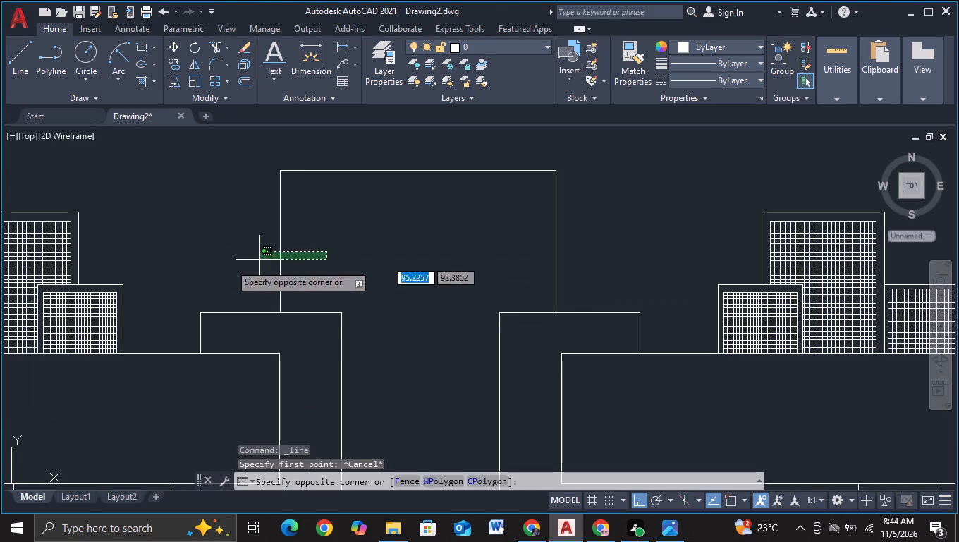
click(221, 266)
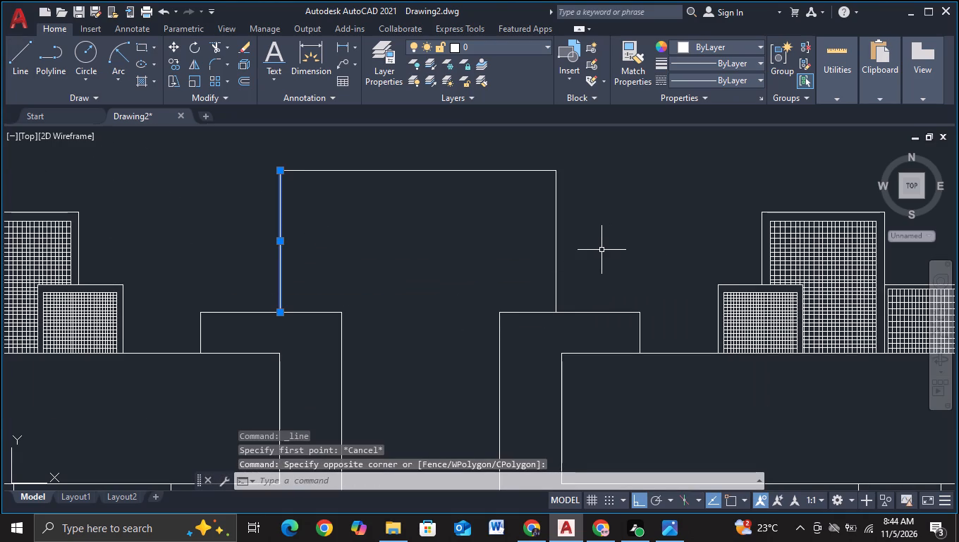
key(c)
click(523, 286)
click(635, 224)
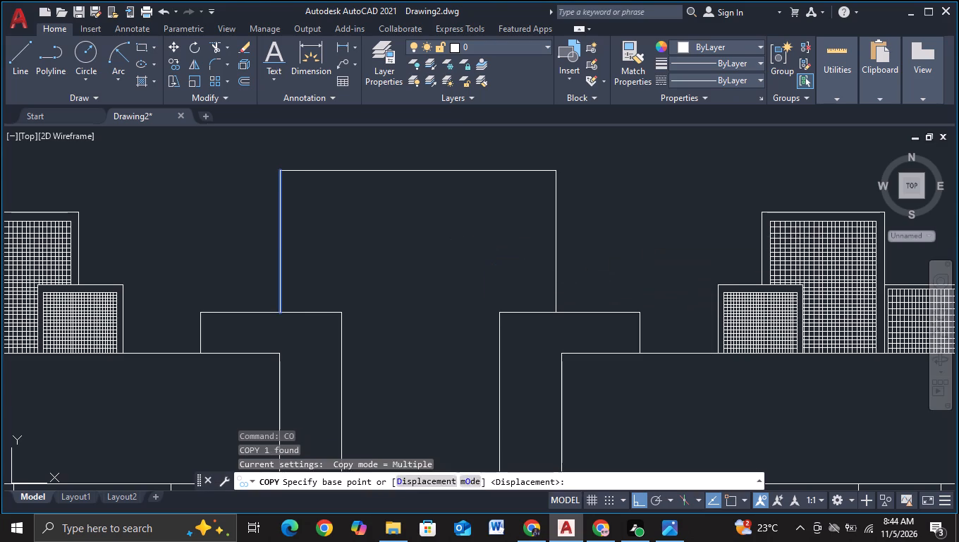
click(654, 221)
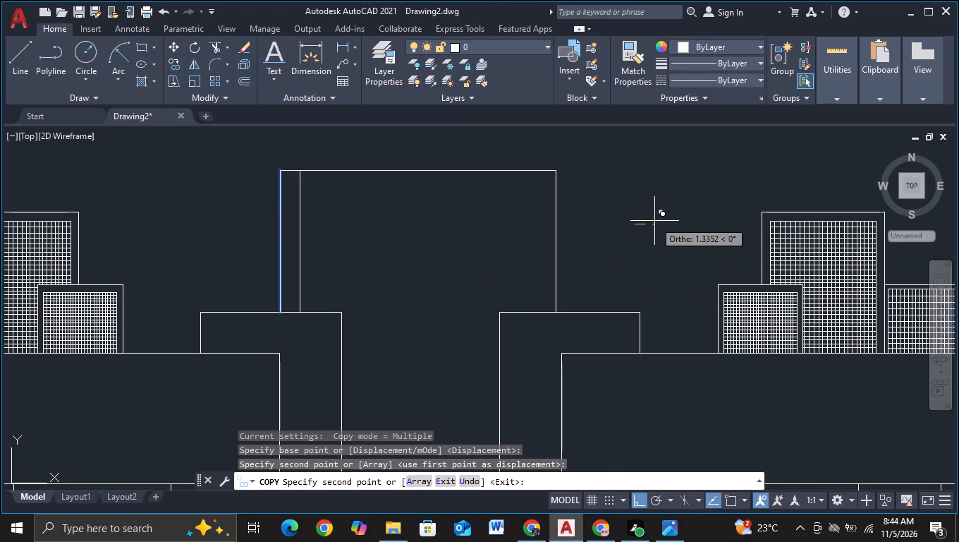
click(673, 220)
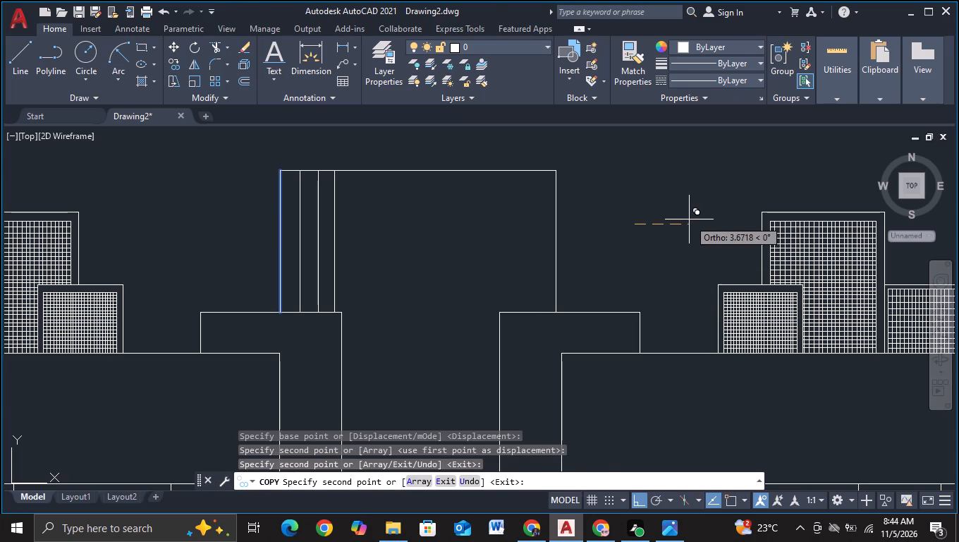
click(690, 219)
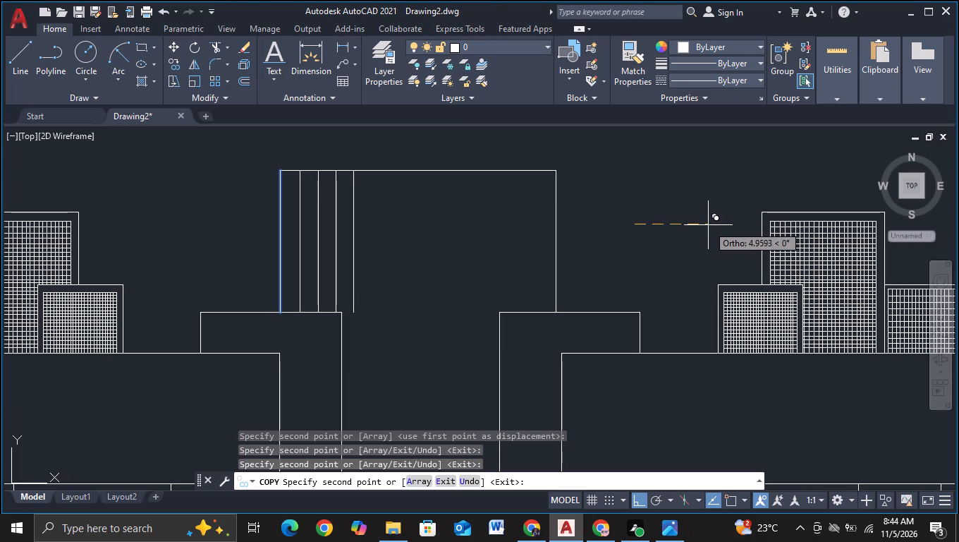
click(708, 225)
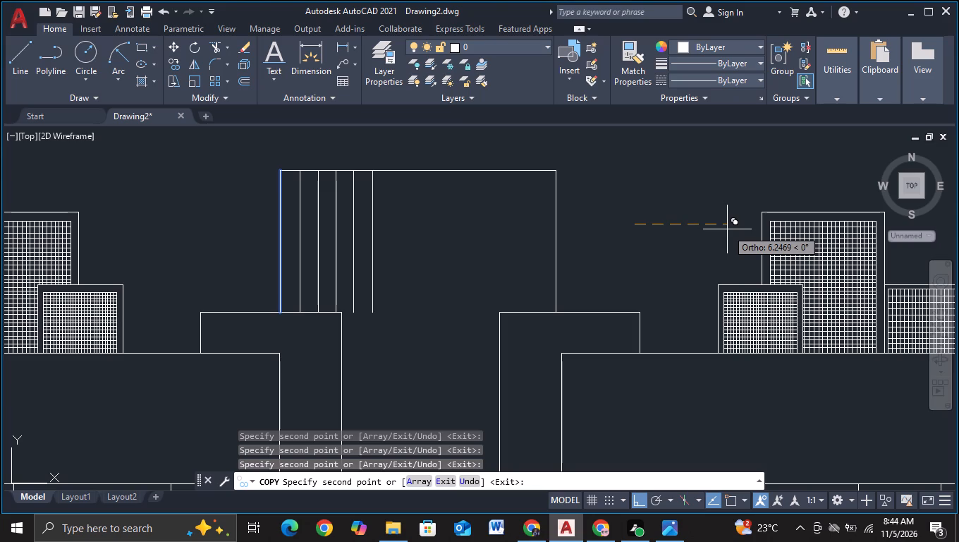
click(726, 229)
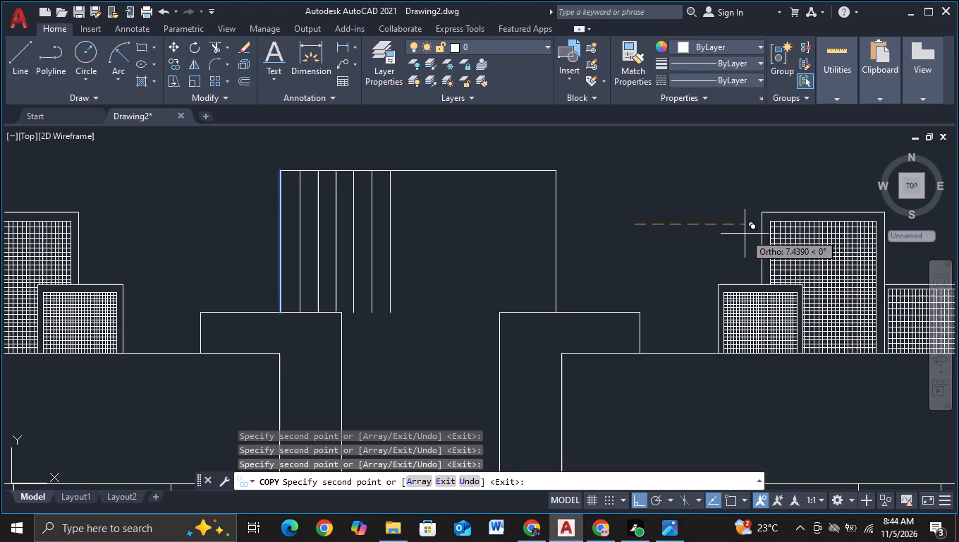
click(745, 234)
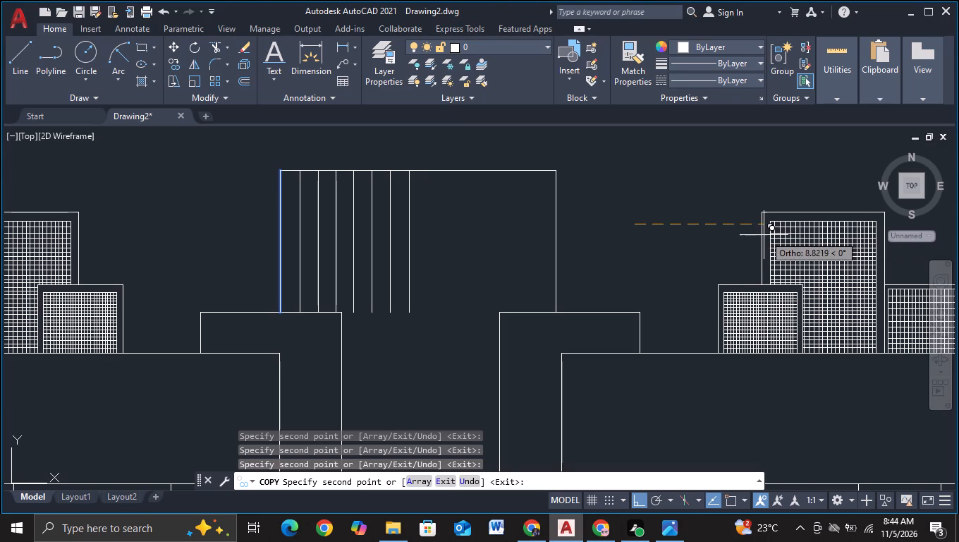
click(764, 235)
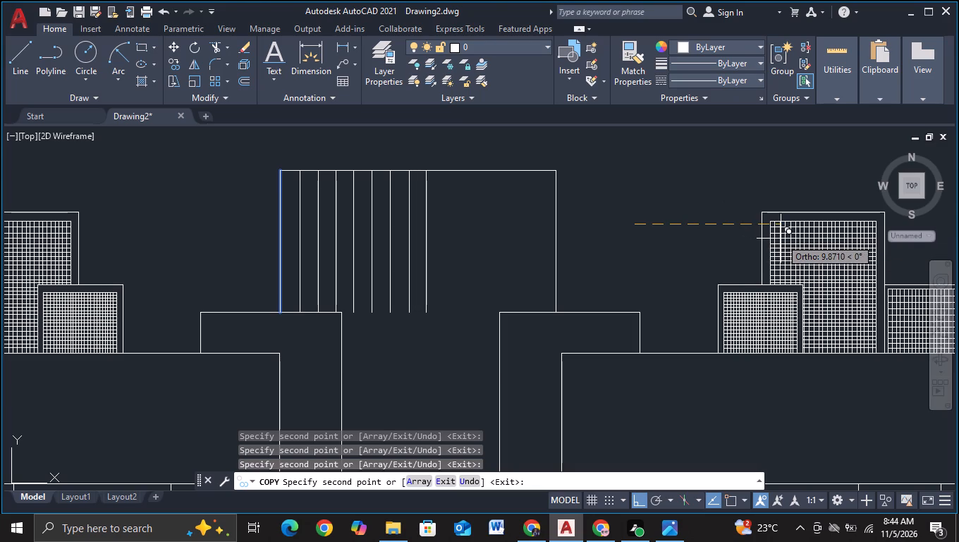
click(783, 239)
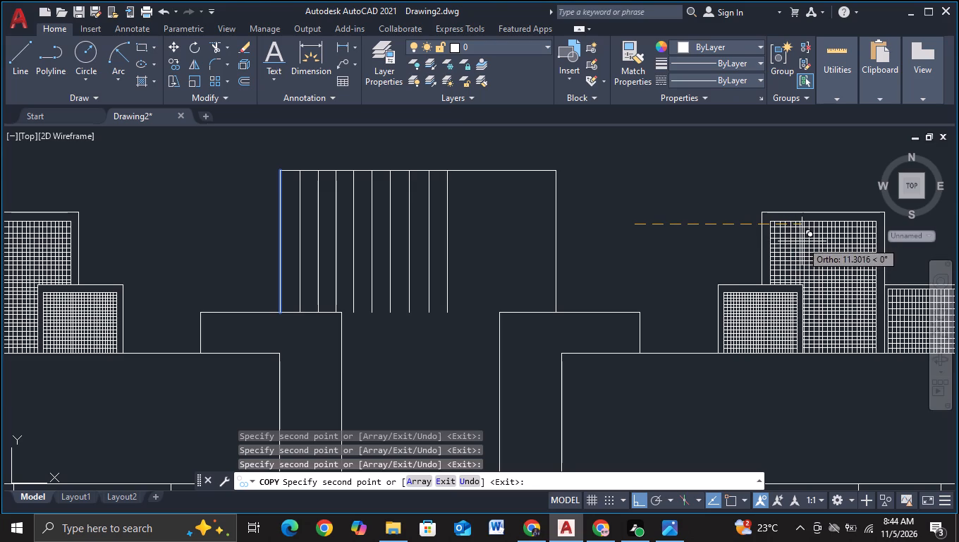
click(802, 241)
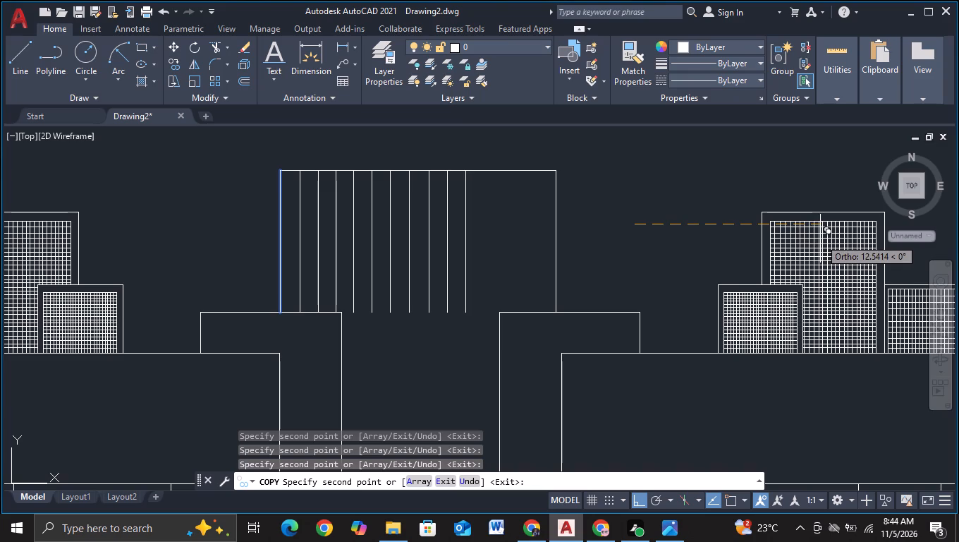
click(820, 239)
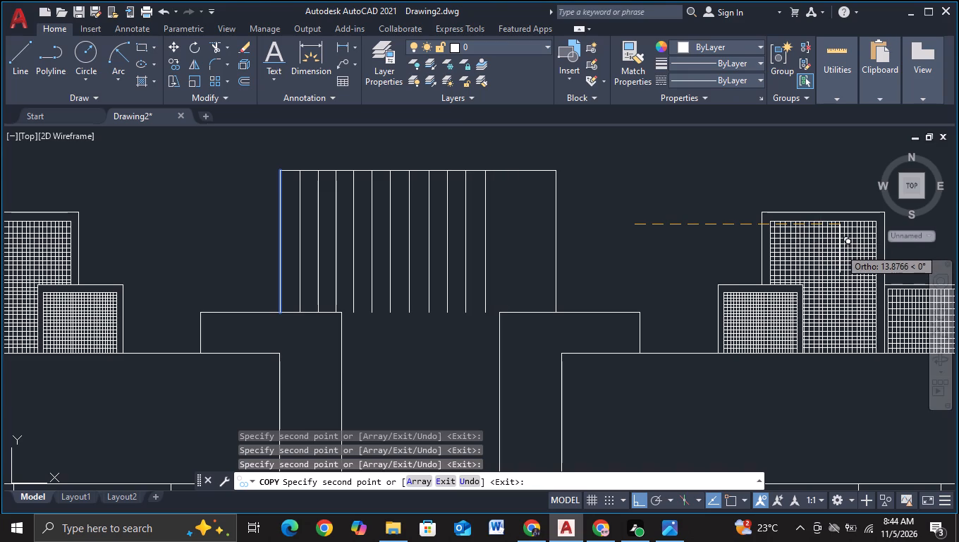
click(840, 248)
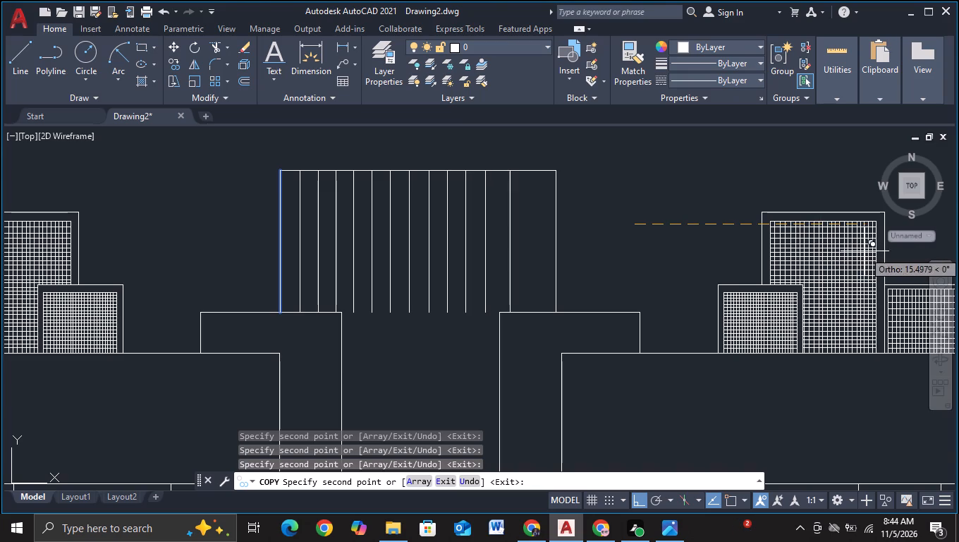
click(860, 251)
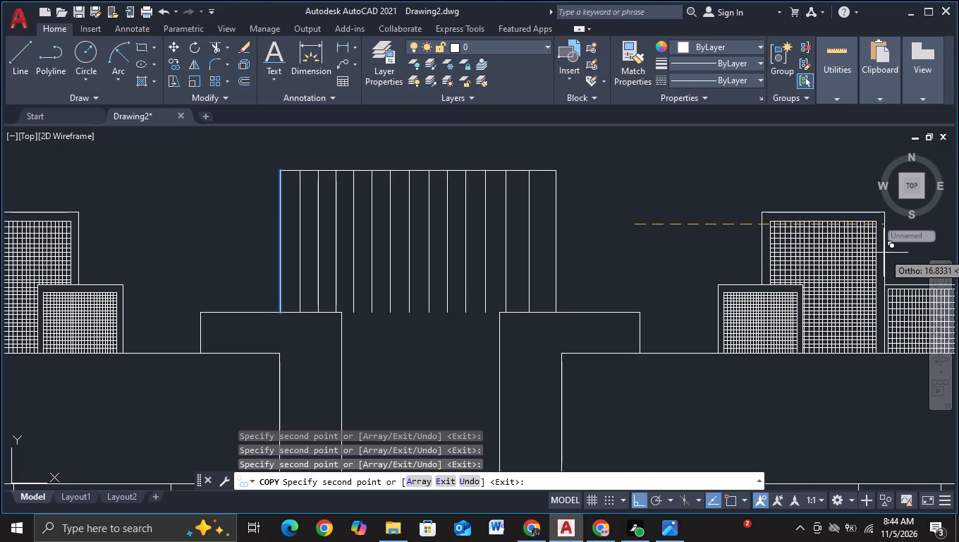
click(888, 254)
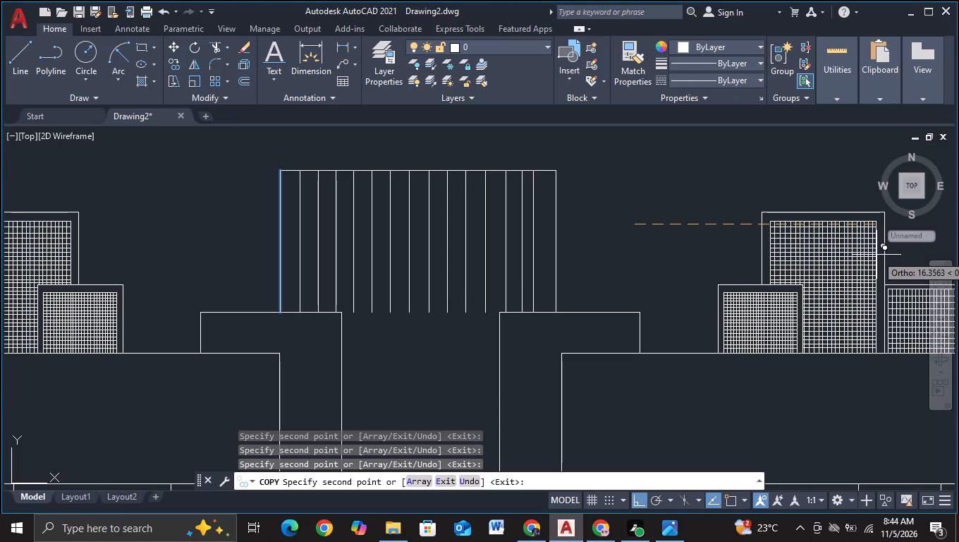
click(875, 255)
key(Escape)
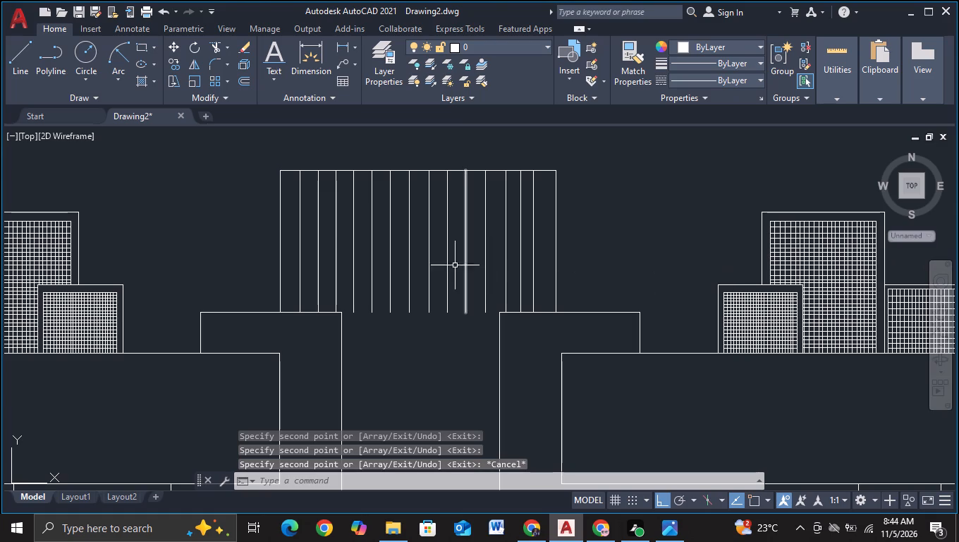
Copy the upper central block's top edge line 12 times downward to its base, mostly about 0.75 units apart, as horizontal grid lines.
click(437, 169)
key(c)
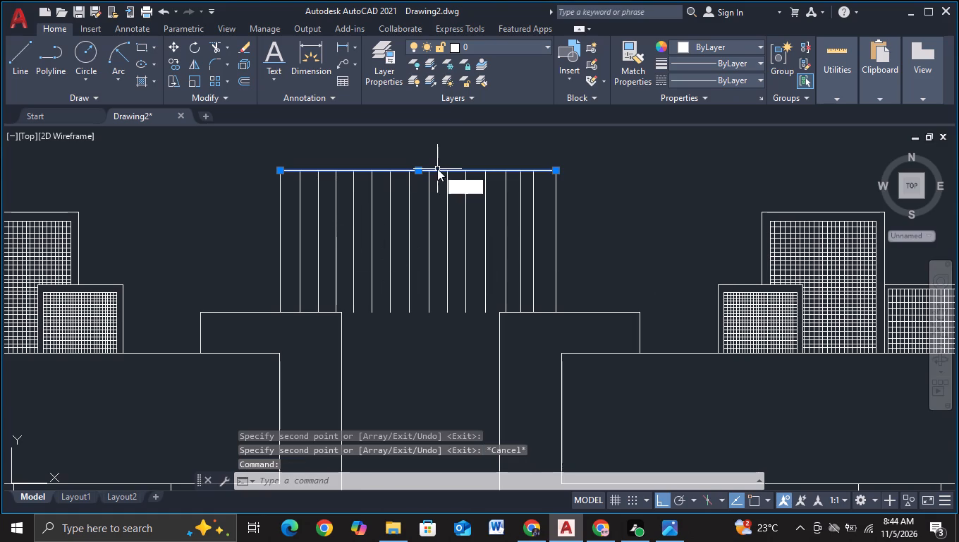
click(503, 215)
click(525, 153)
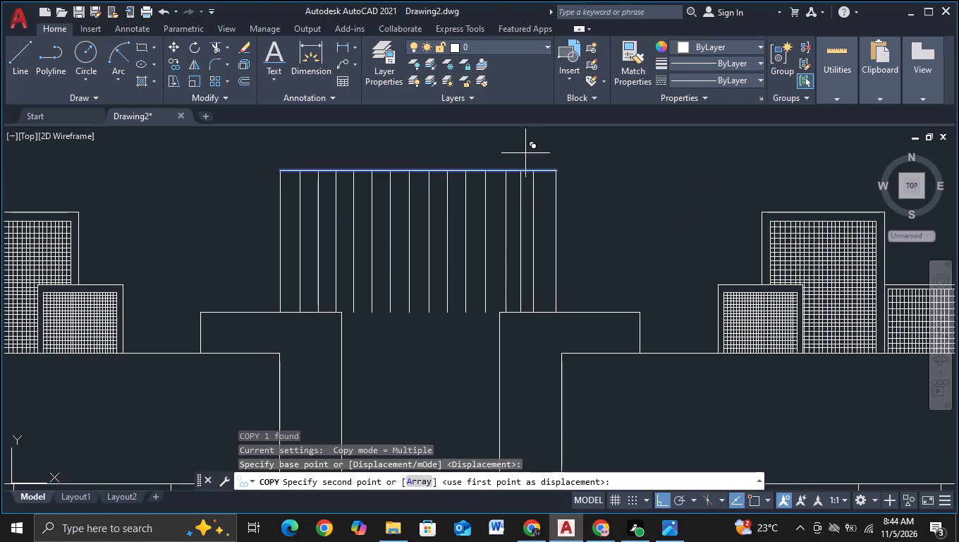
click(529, 172)
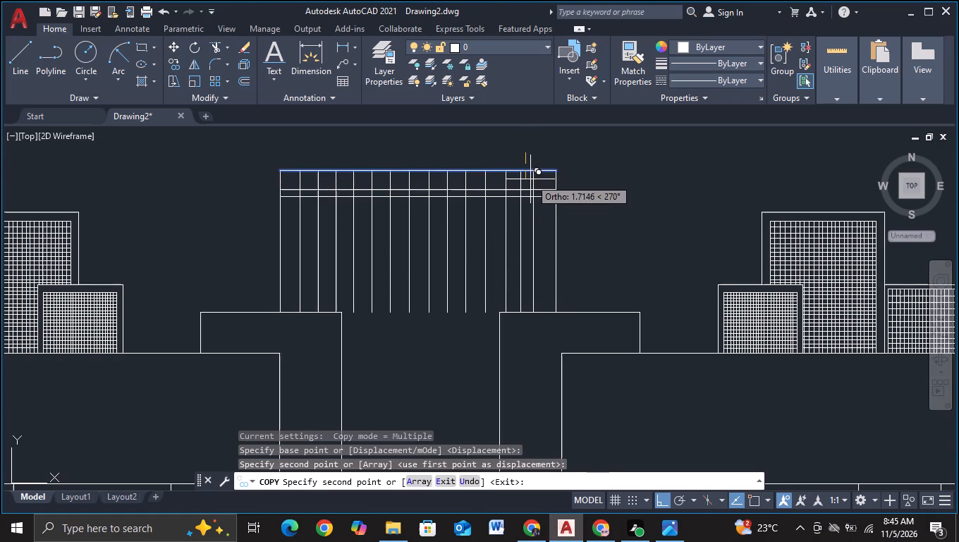
click(530, 182)
click(531, 193)
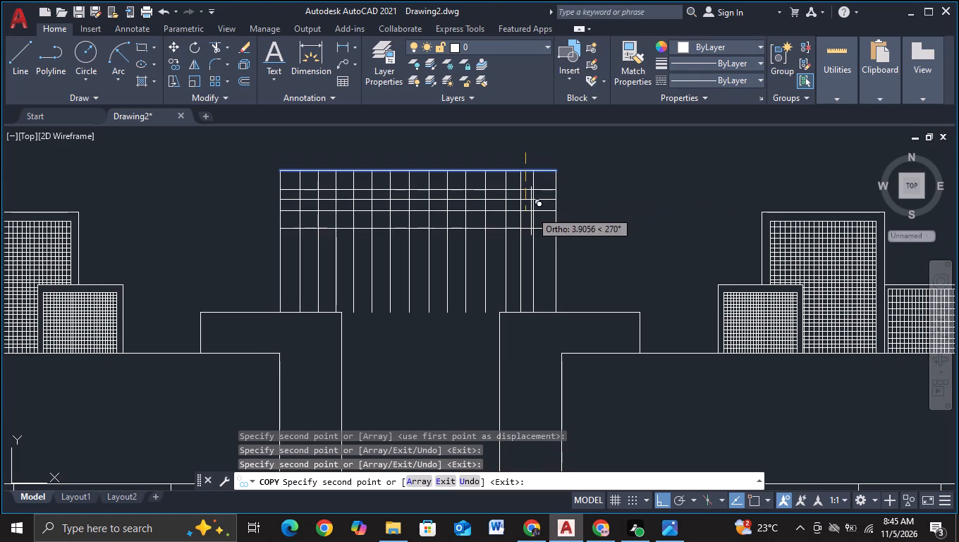
click(534, 206)
click(534, 218)
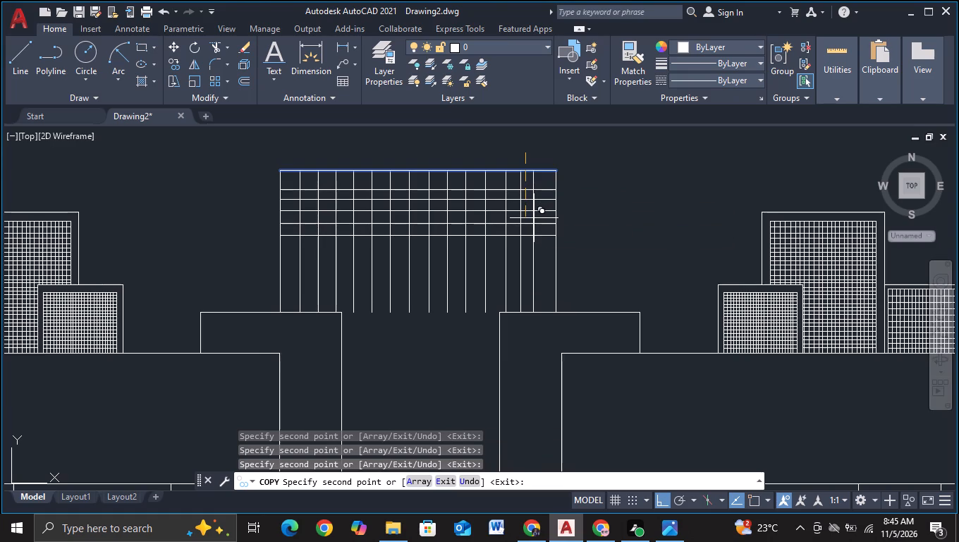
click(534, 229)
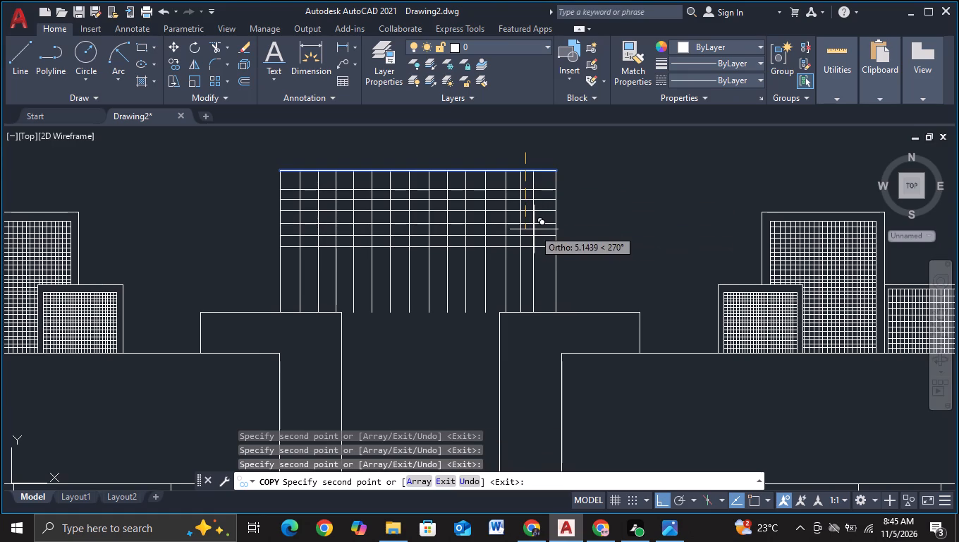
click(534, 239)
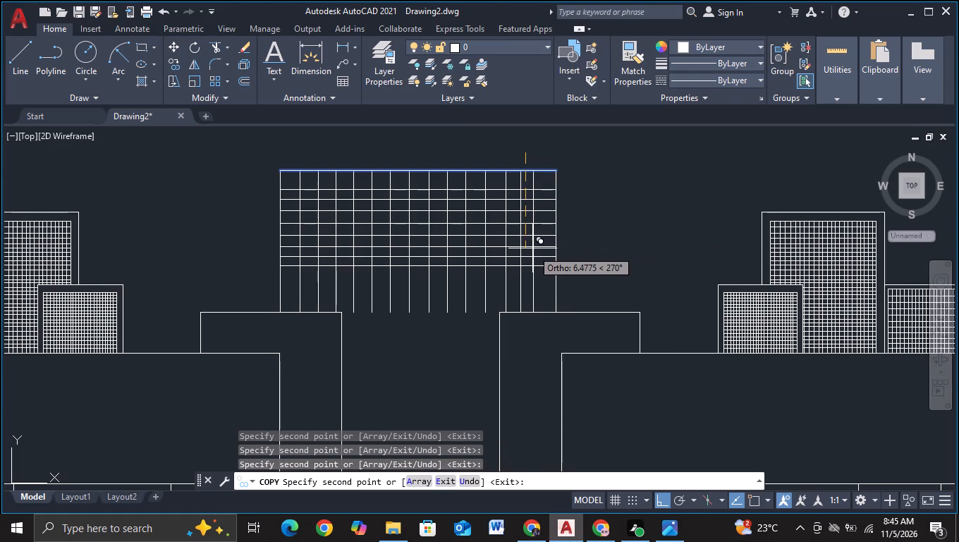
click(532, 251)
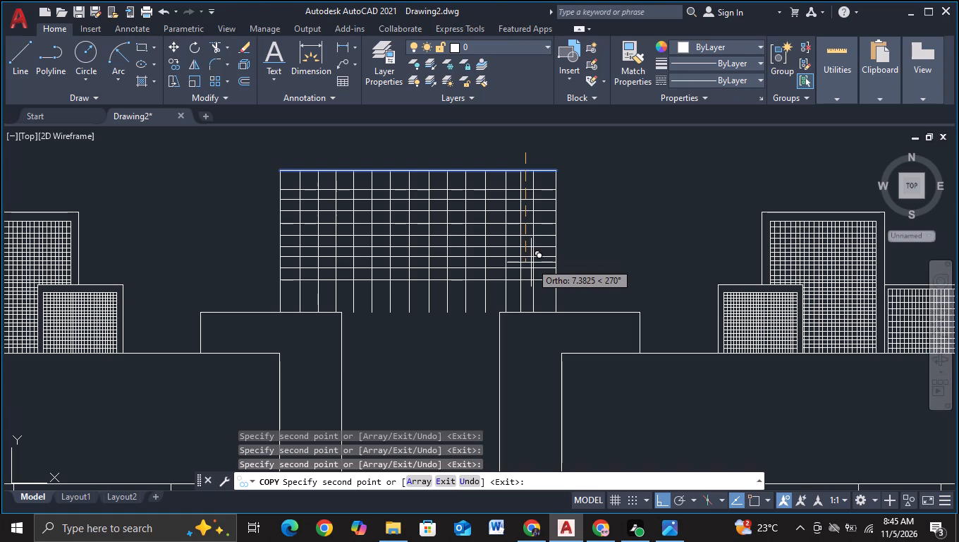
click(531, 261)
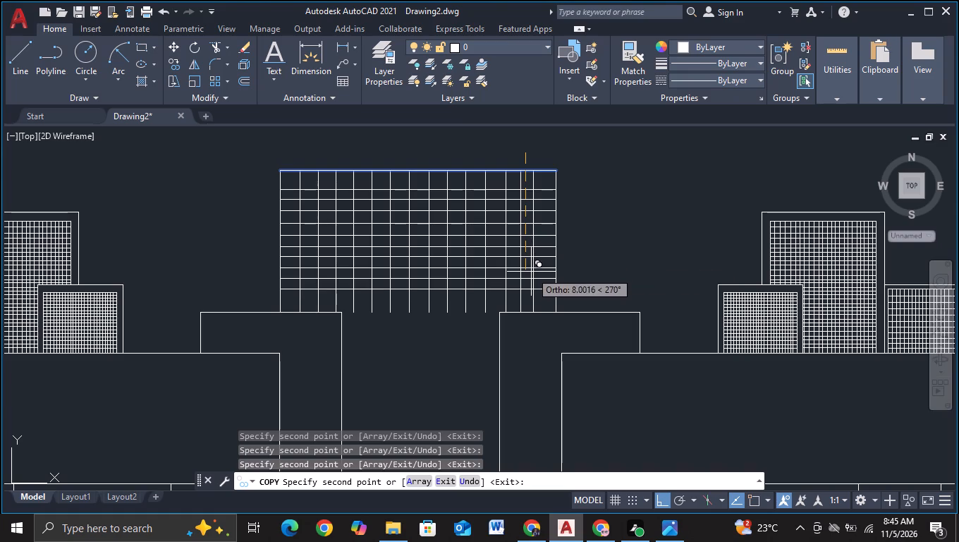
click(531, 272)
click(531, 282)
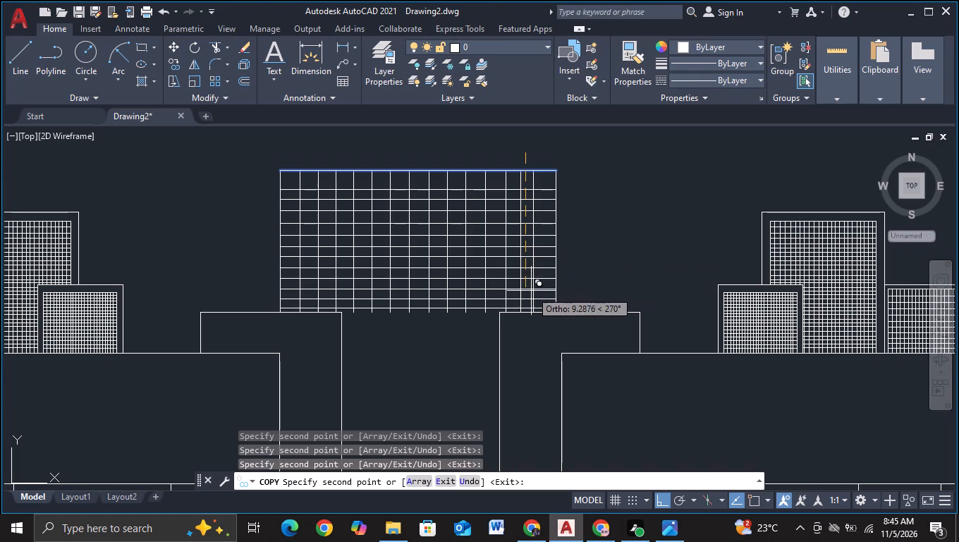
scroll(531, 296, up, 2)
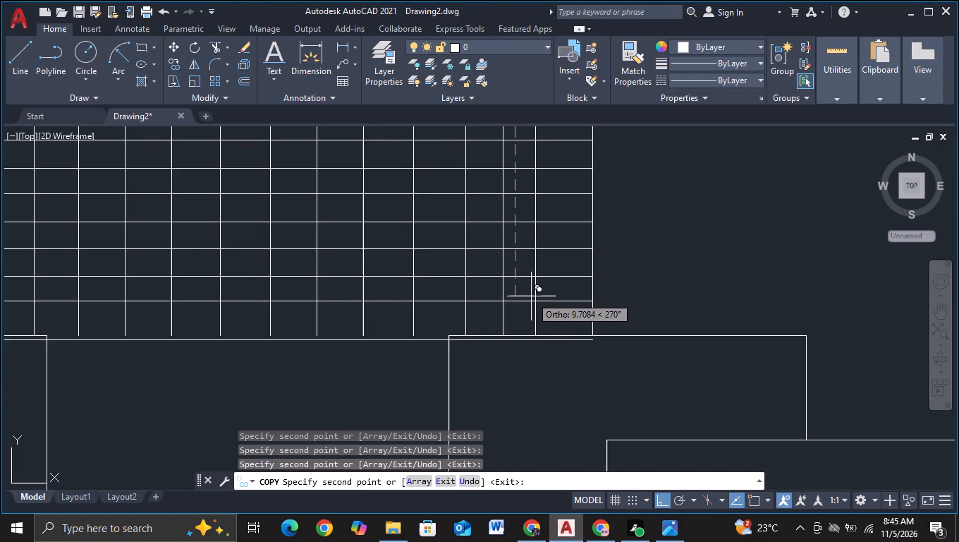
click(530, 292)
key(Escape)
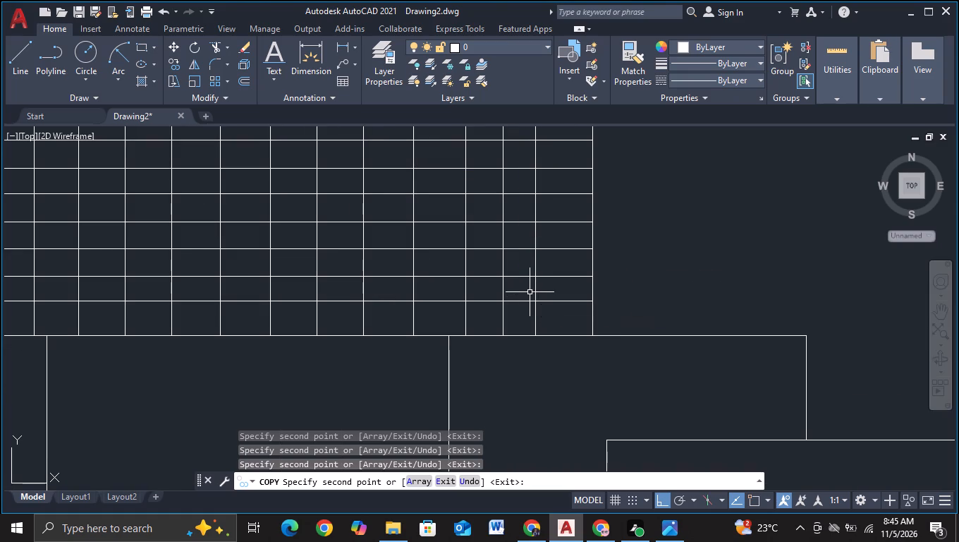
Trim the grid lines out of the strips along the upper central block's left, top and right edges, leaving a clear border.
scroll(633, 253, down, 2)
middle_drag(689, 234, 709, 271)
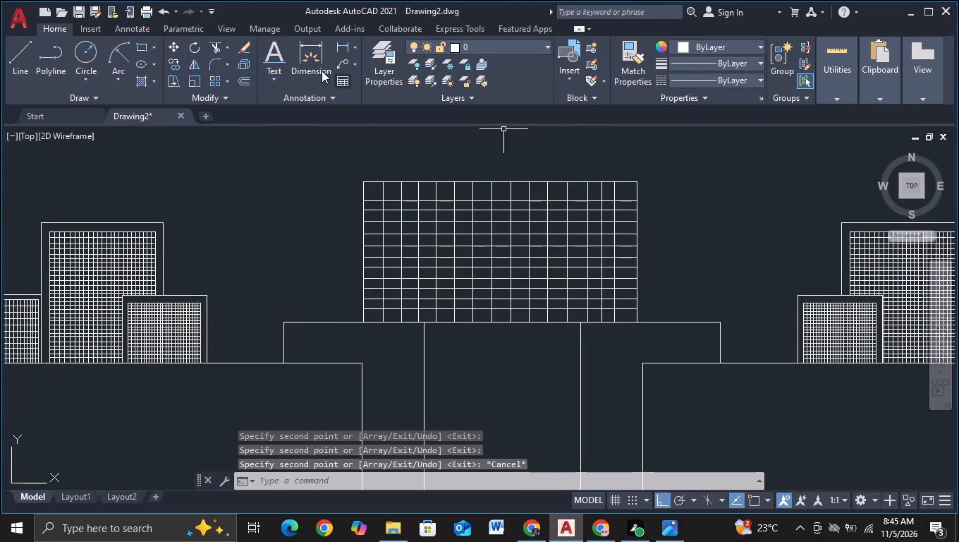
click(213, 47)
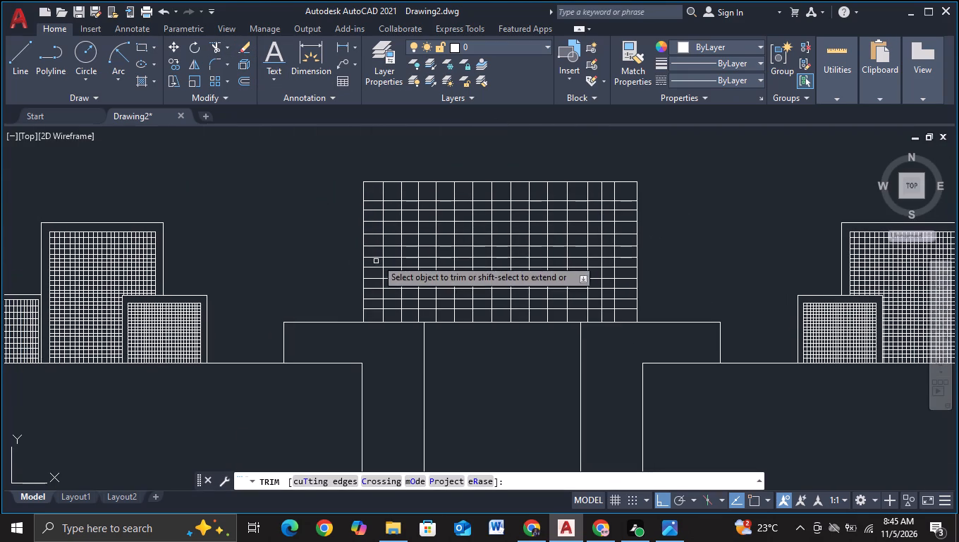
click(377, 194)
click(377, 313)
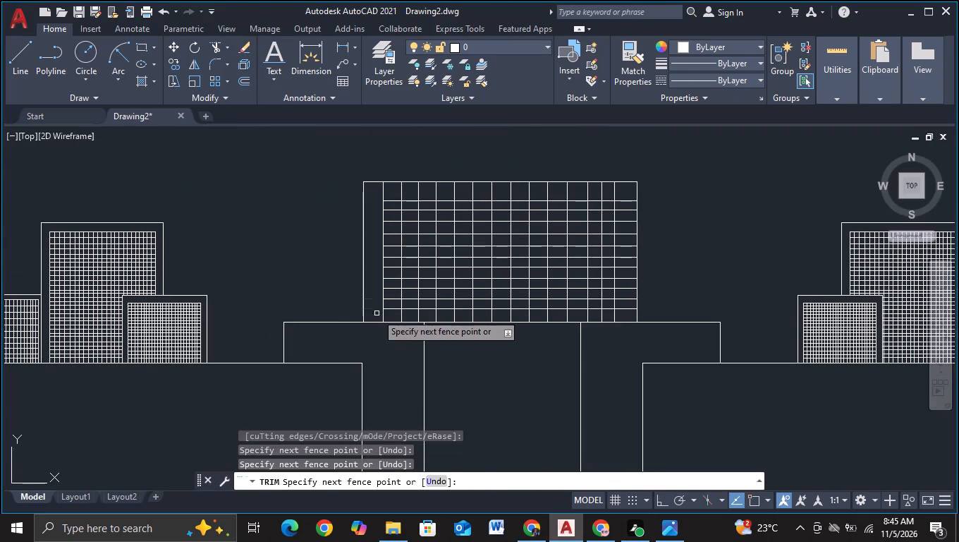
click(377, 191)
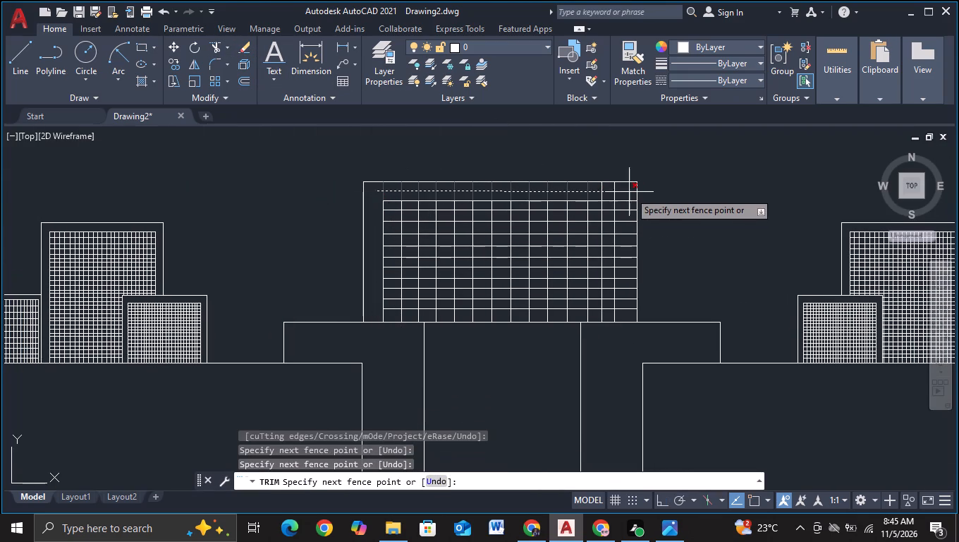
click(630, 192)
click(630, 192)
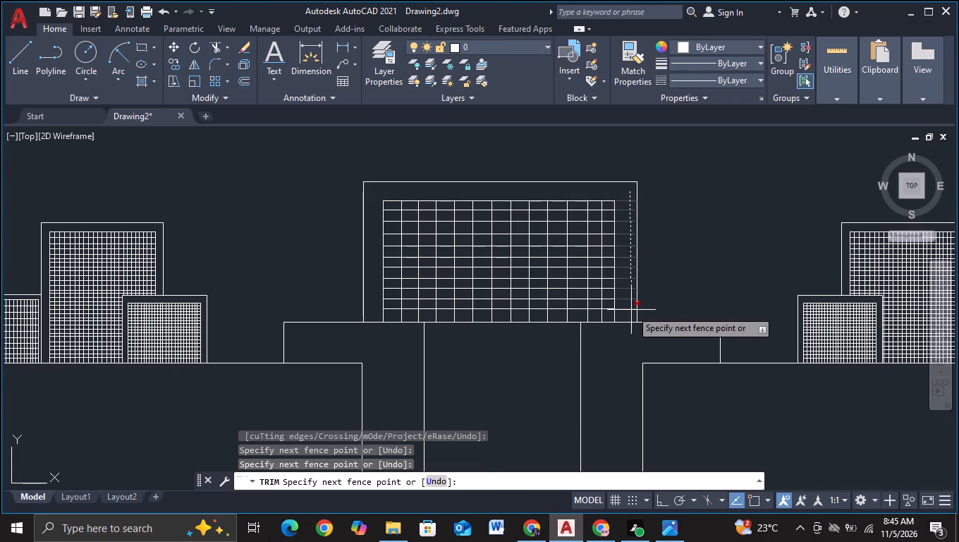
click(631, 310)
key(Escape)
Delete the line overlapping the outline along the upper central block's base.
scroll(695, 275, down, 2)
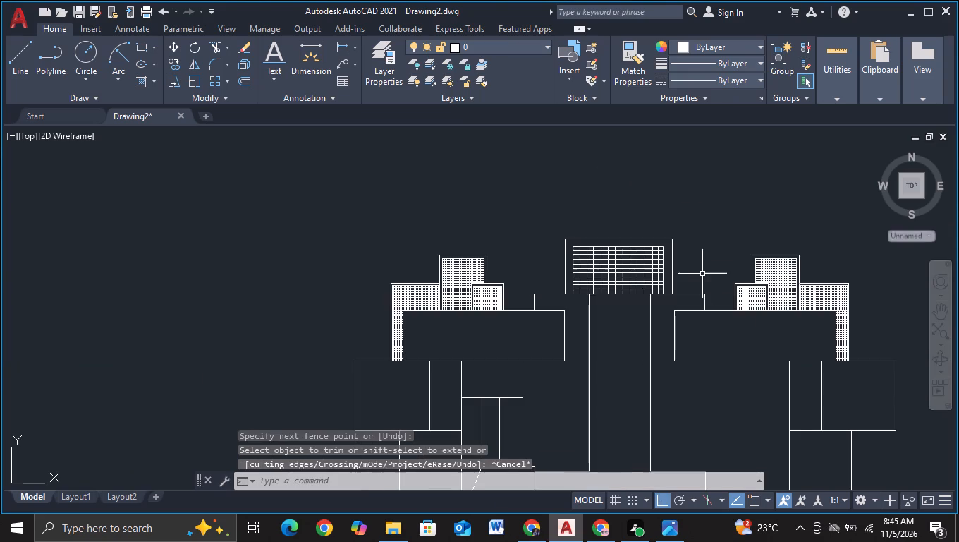
middle_drag(704, 273, 551, 210)
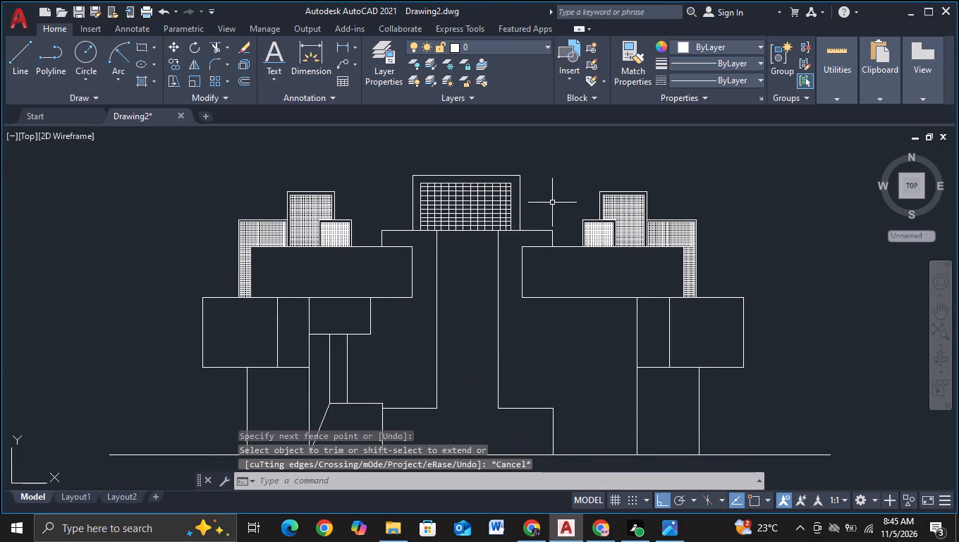
scroll(548, 206, up, 2)
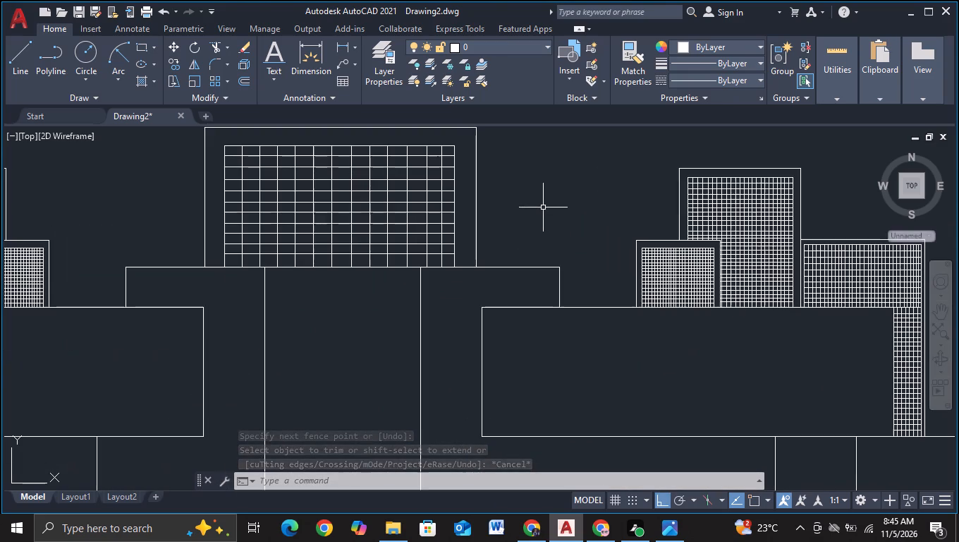
middle_drag(543, 207, 535, 270)
scroll(529, 274, up, 1)
middle_drag(529, 274, 590, 251)
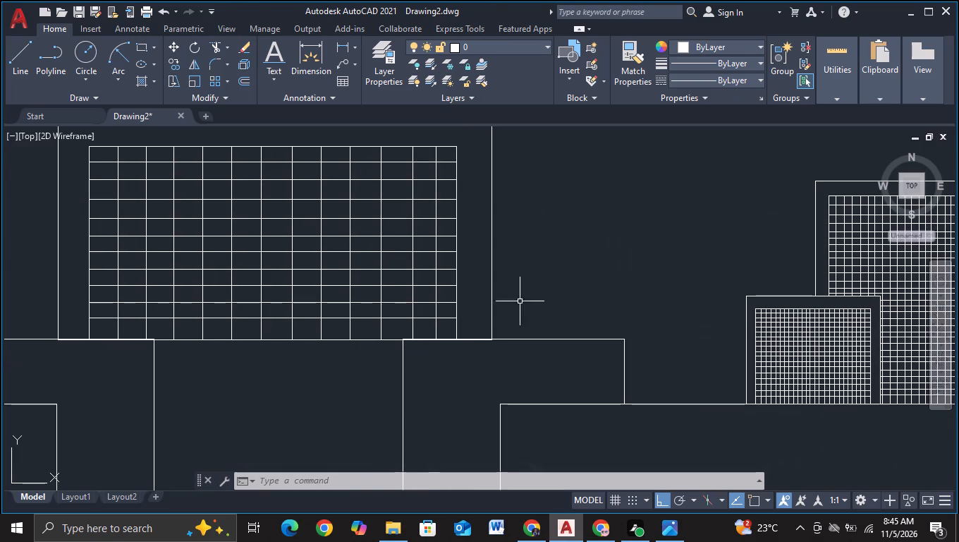
scroll(468, 371, up, 3)
scroll(425, 323, up, 2)
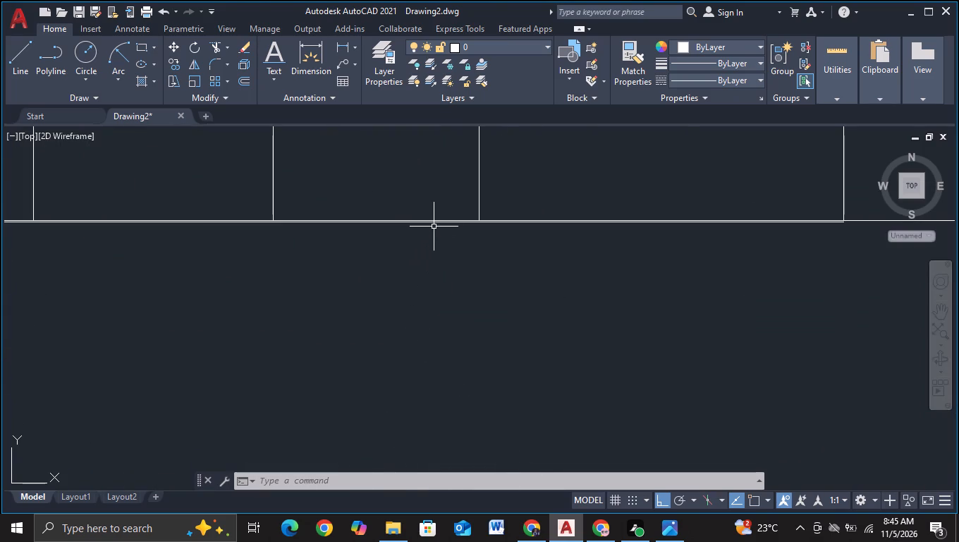
click(434, 221)
scroll(438, 297, down, 2)
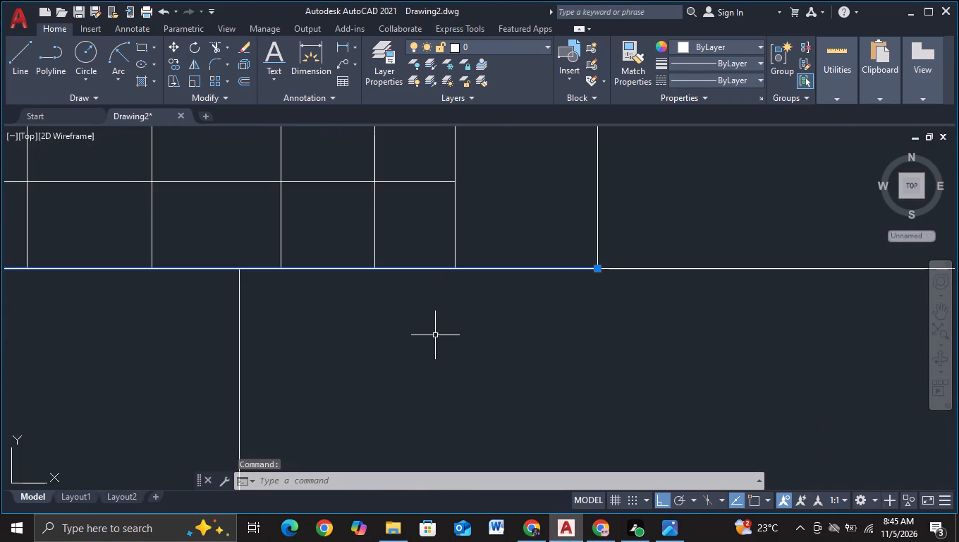
scroll(435, 335, down, 4)
key(Delete)
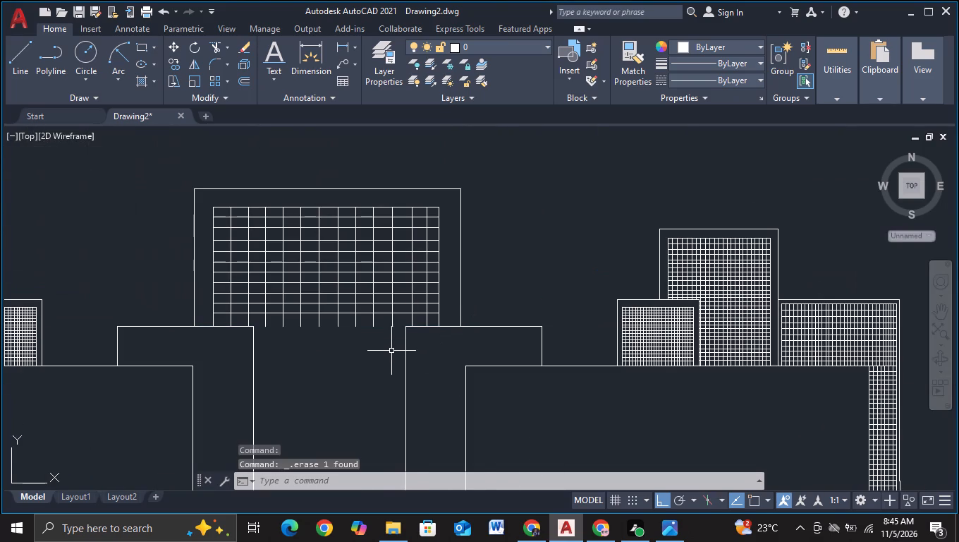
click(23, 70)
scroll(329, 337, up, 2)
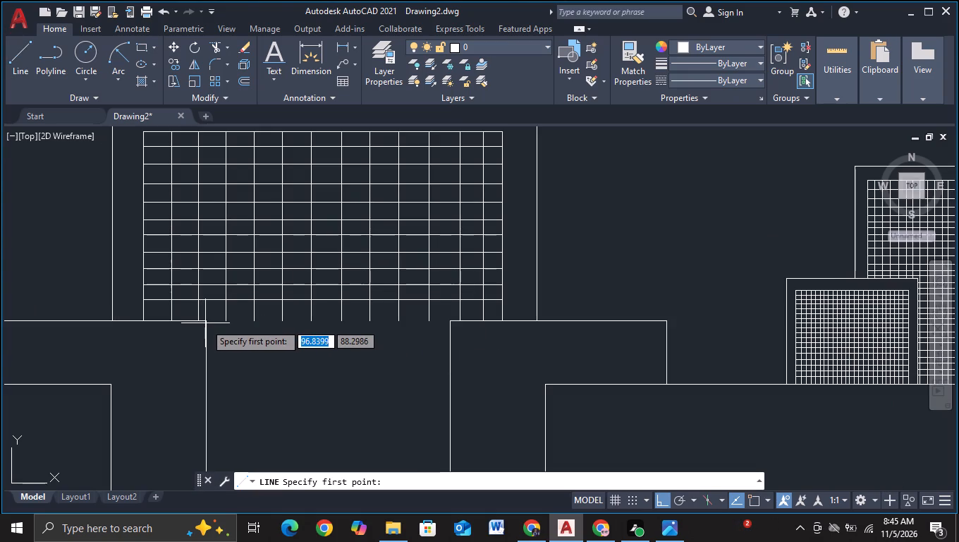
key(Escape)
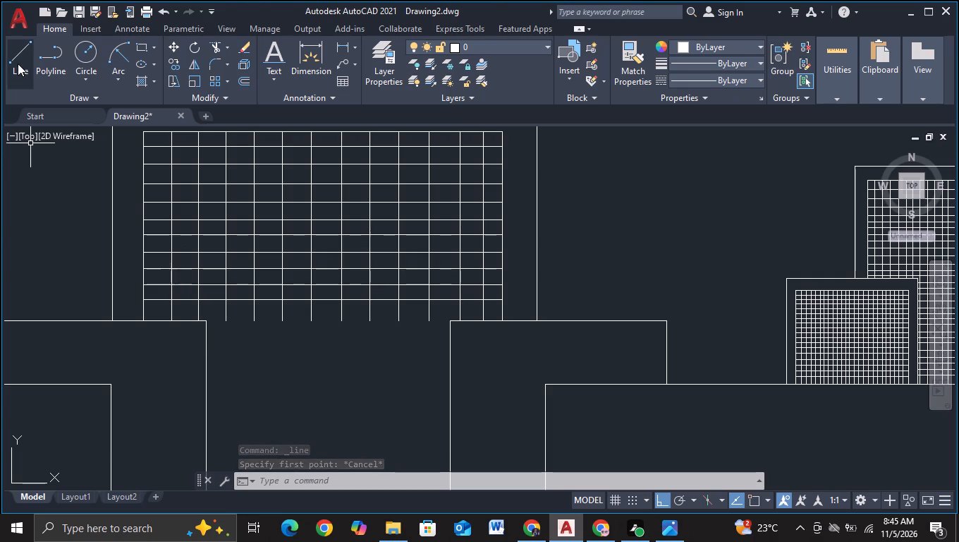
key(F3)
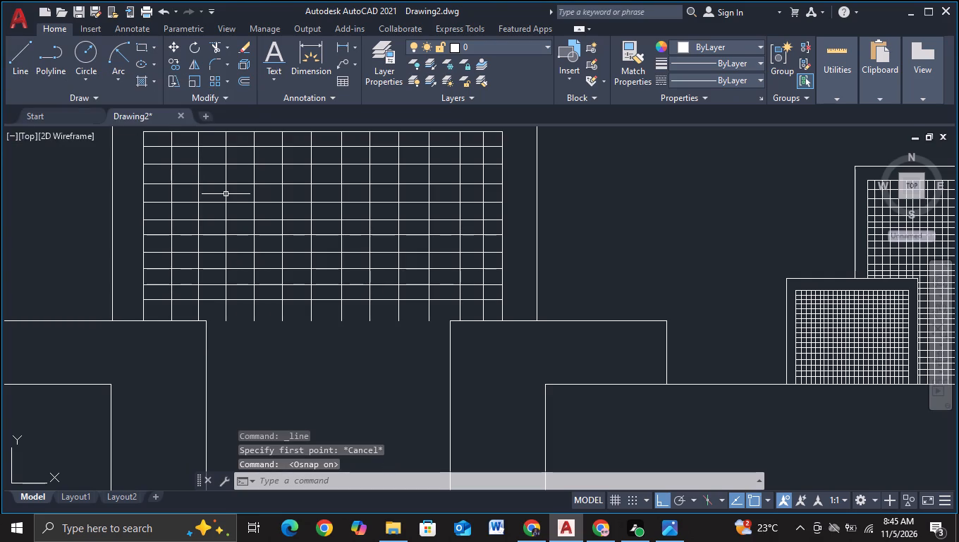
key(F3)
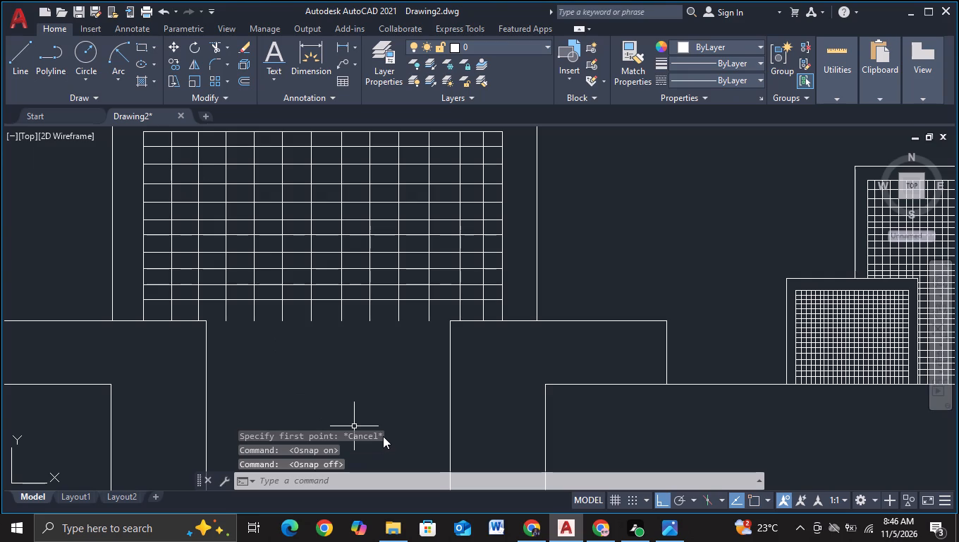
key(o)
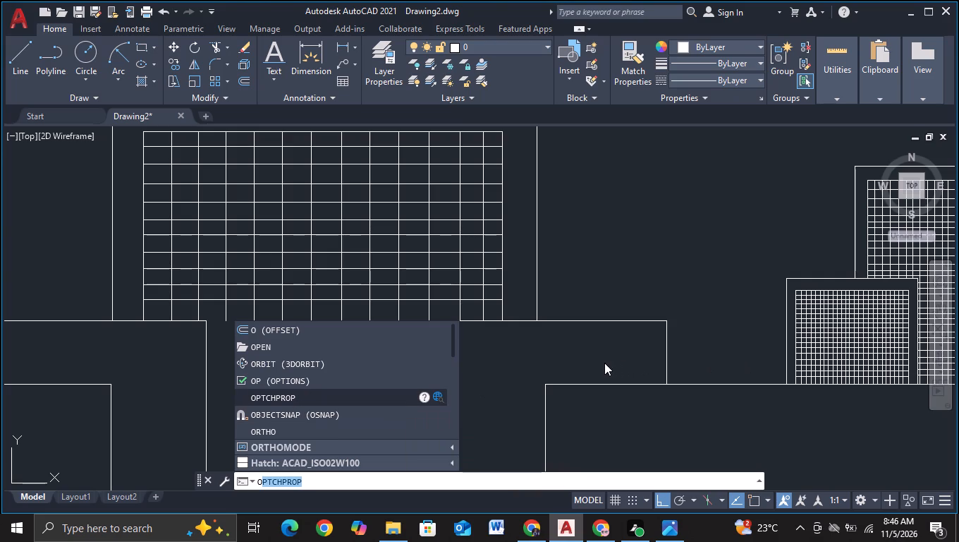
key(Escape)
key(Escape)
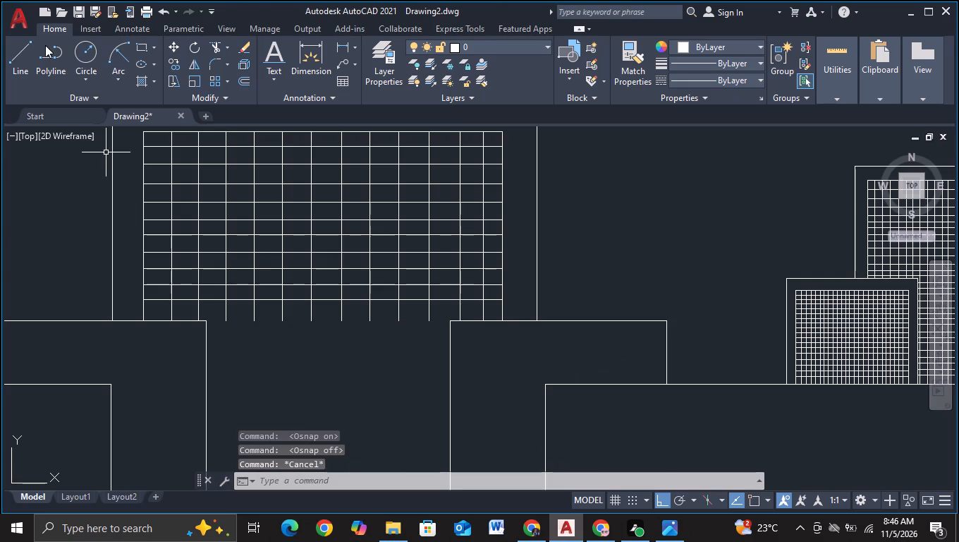
Turn on object snap and draw a horizontal line joining the top ends of the two tall central verticals under the grid.
click(18, 62)
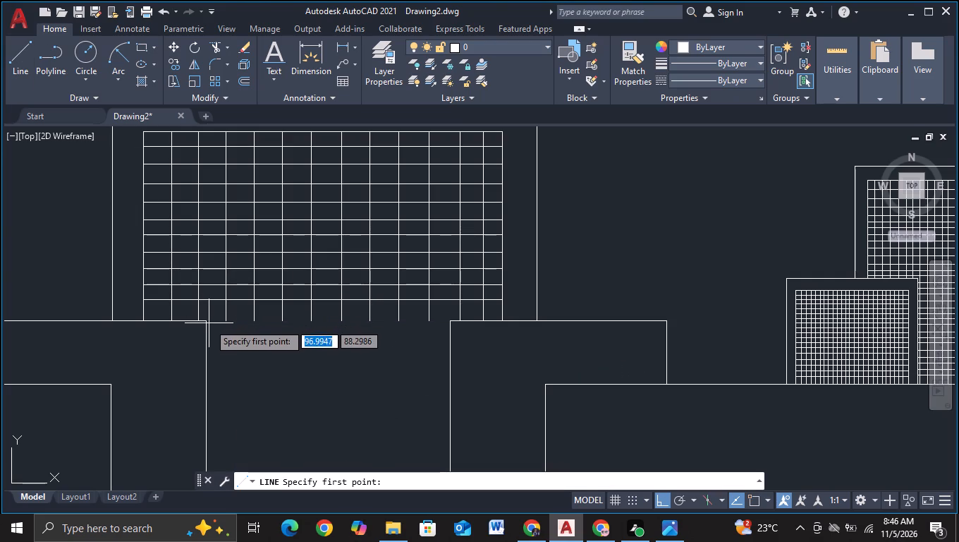
key(F3)
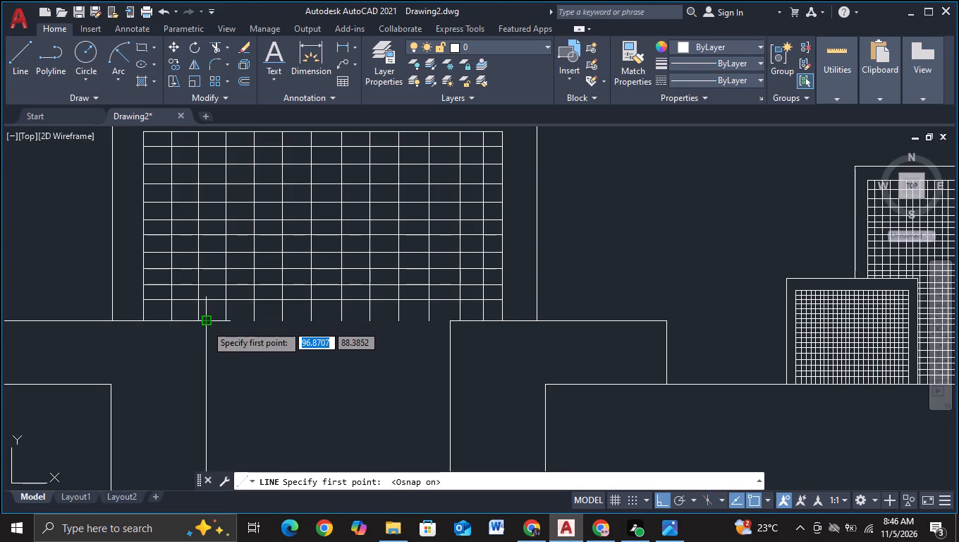
click(206, 325)
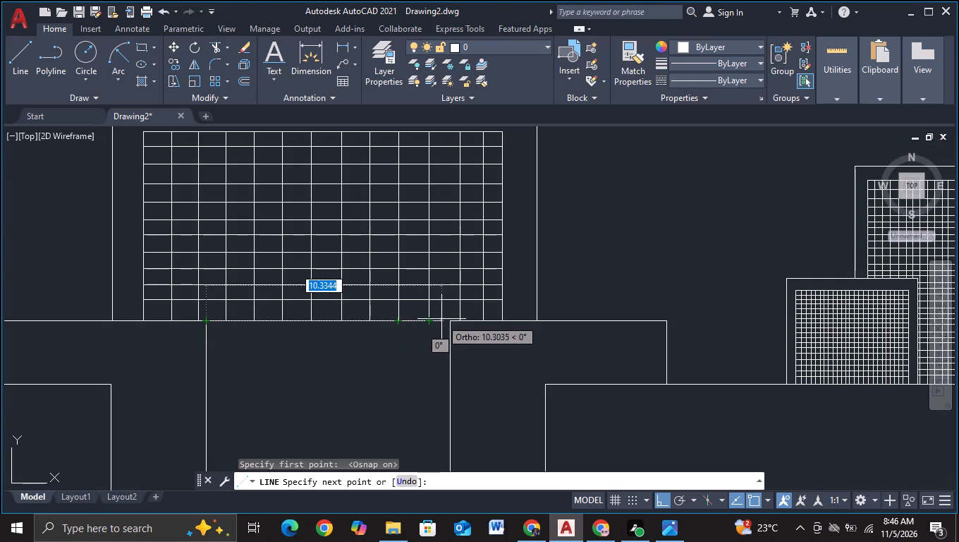
click(446, 320)
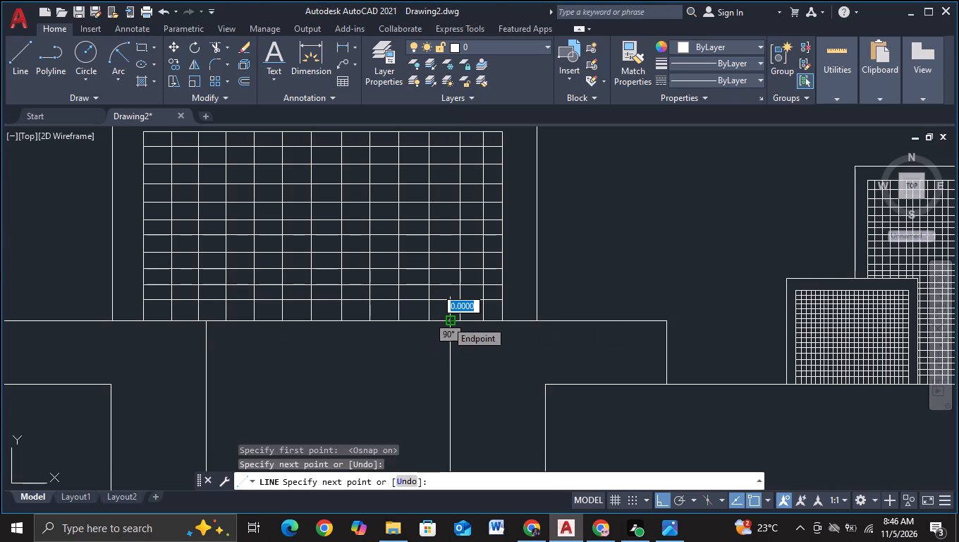
key(Escape)
Examine the whole outline from the central block down to the ground line, and the left group of grid-filled blocks.
scroll(470, 330, down, 2)
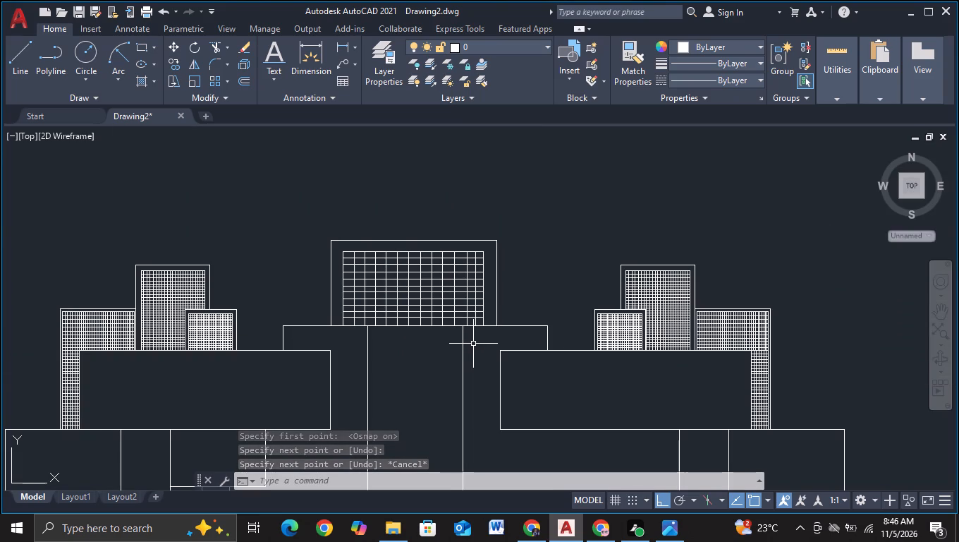
middle_drag(514, 231, 509, 286)
scroll(509, 286, up, 1)
scroll(509, 286, down, 1)
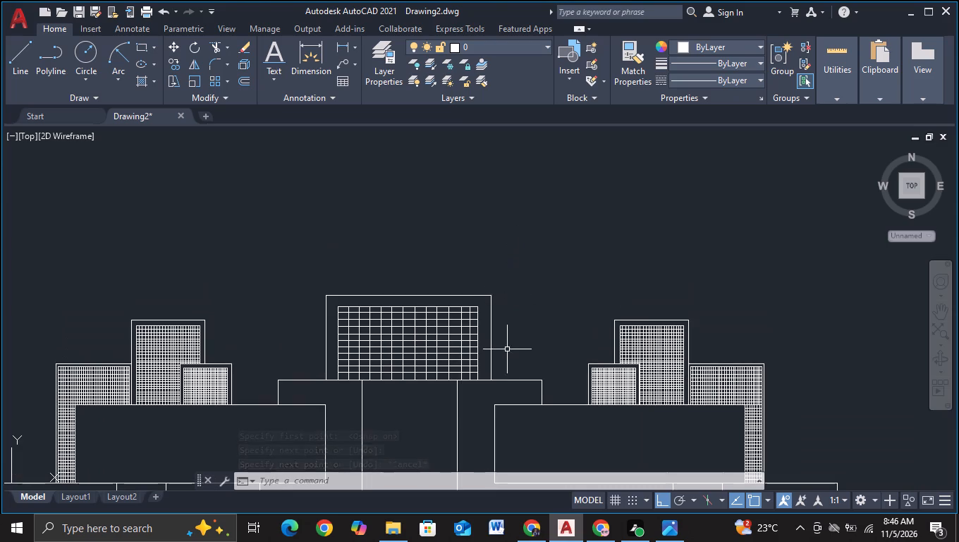
middle_drag(508, 352, 518, 255)
scroll(429, 320, down, 1)
middle_drag(426, 373, 389, 203)
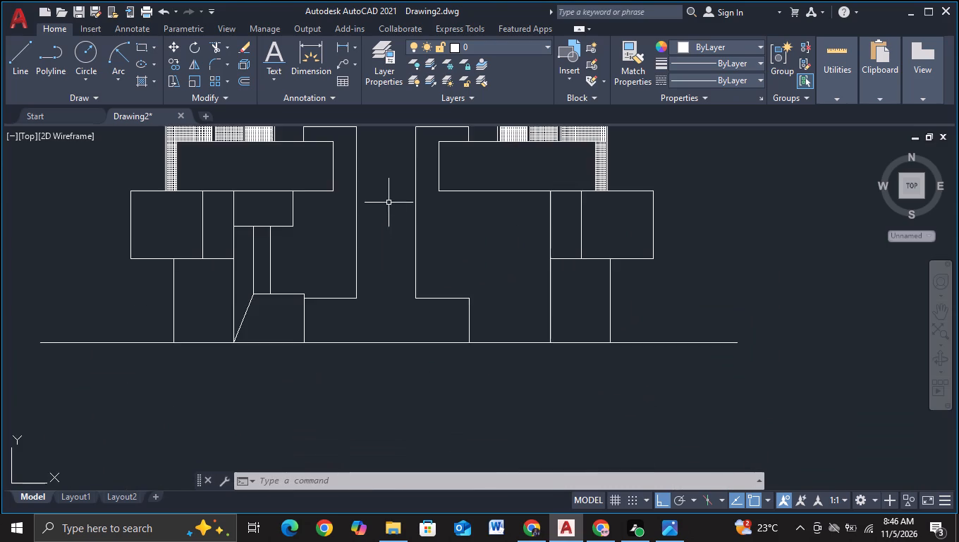
middle_drag(389, 219, 387, 299)
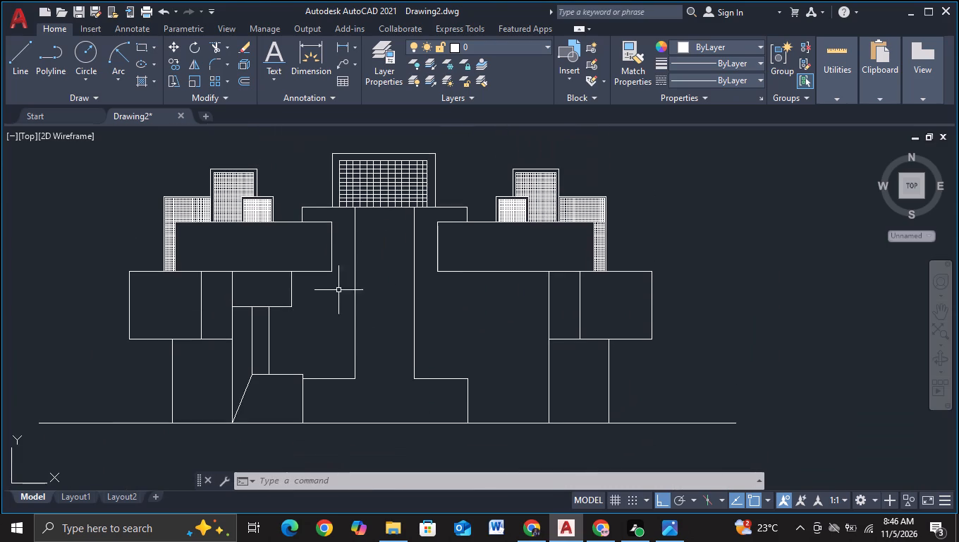
scroll(254, 260, up, 2)
middle_drag(164, 234, 478, 347)
scroll(410, 330, up, 1)
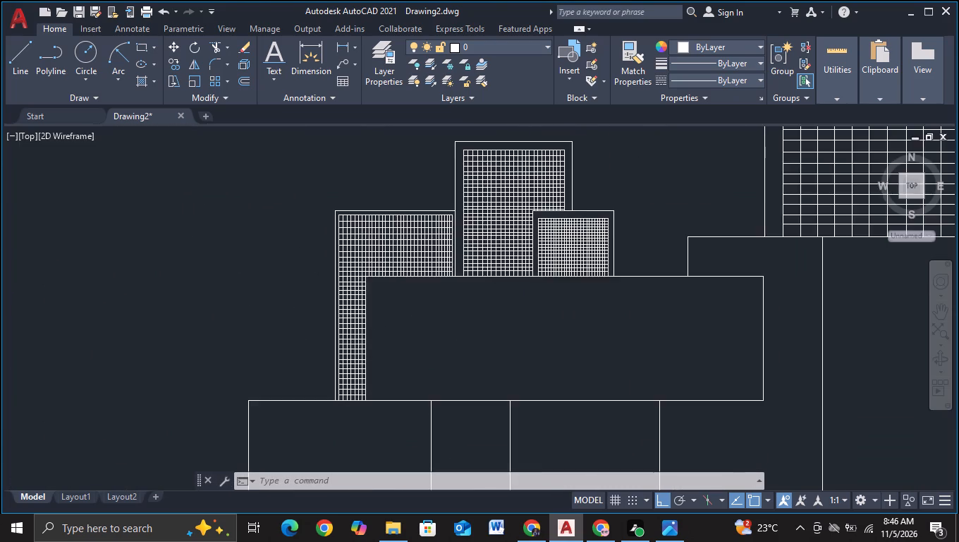
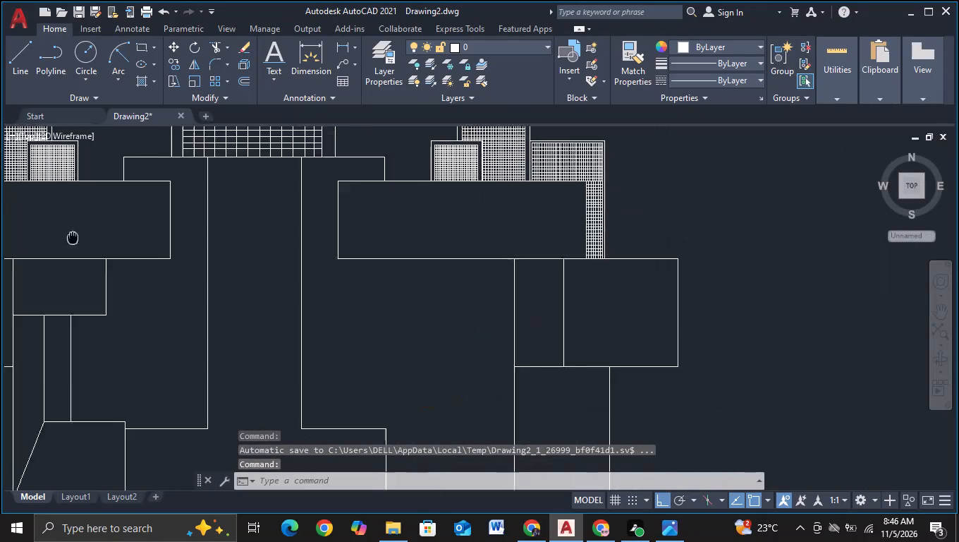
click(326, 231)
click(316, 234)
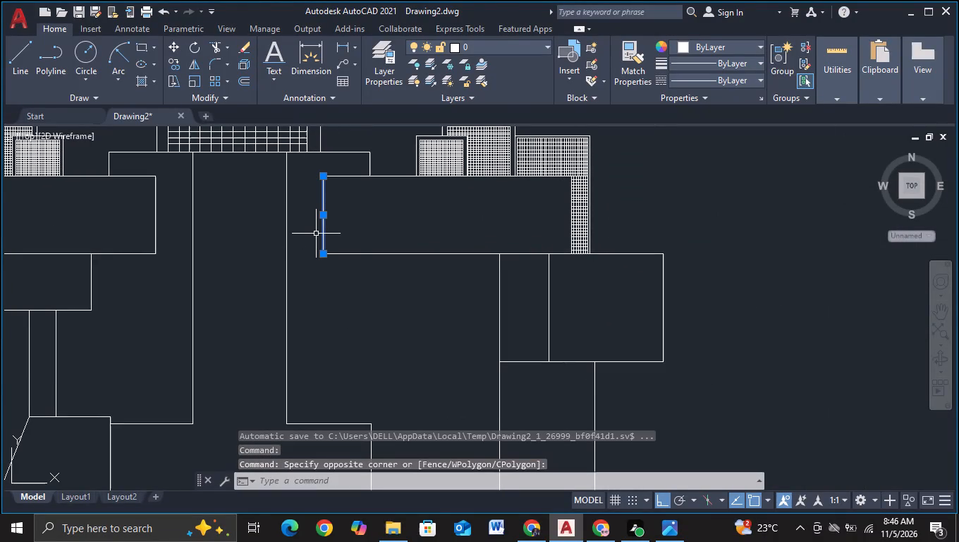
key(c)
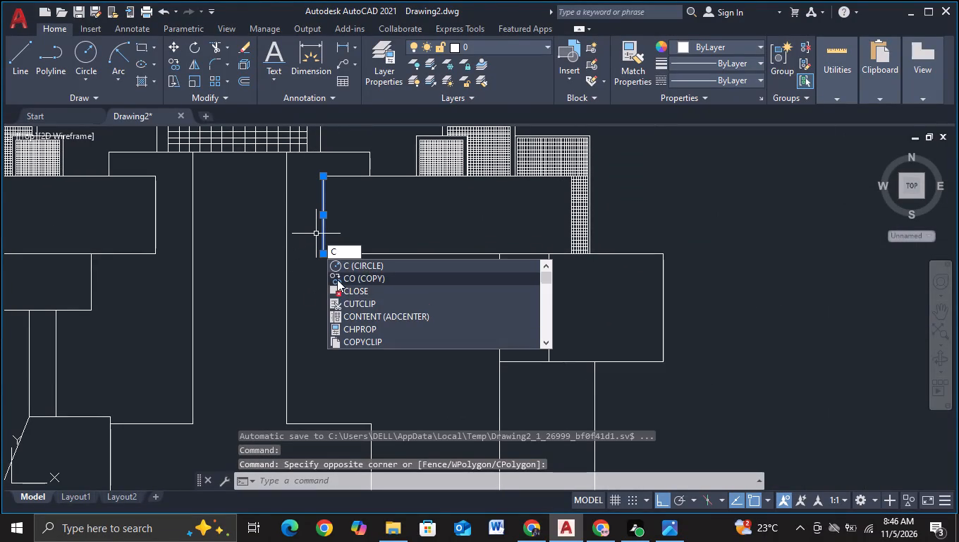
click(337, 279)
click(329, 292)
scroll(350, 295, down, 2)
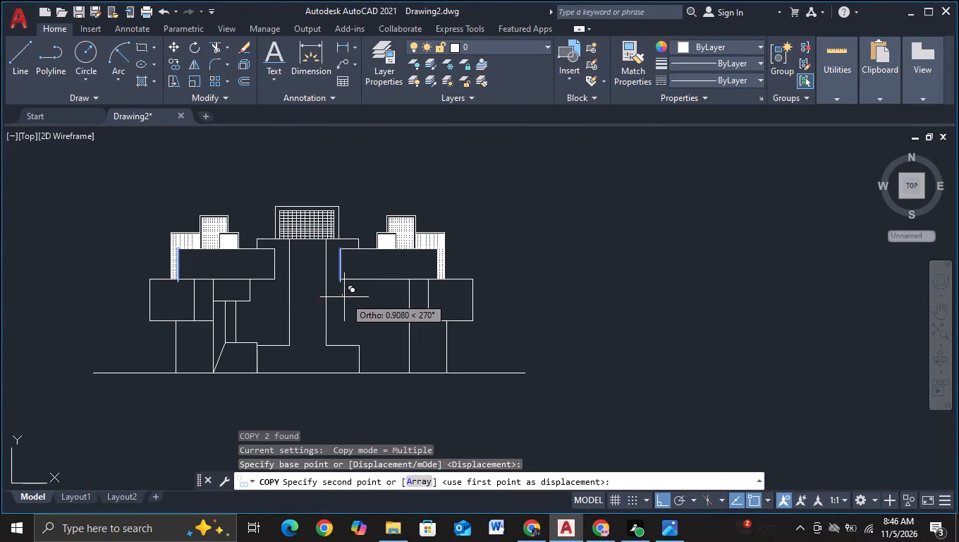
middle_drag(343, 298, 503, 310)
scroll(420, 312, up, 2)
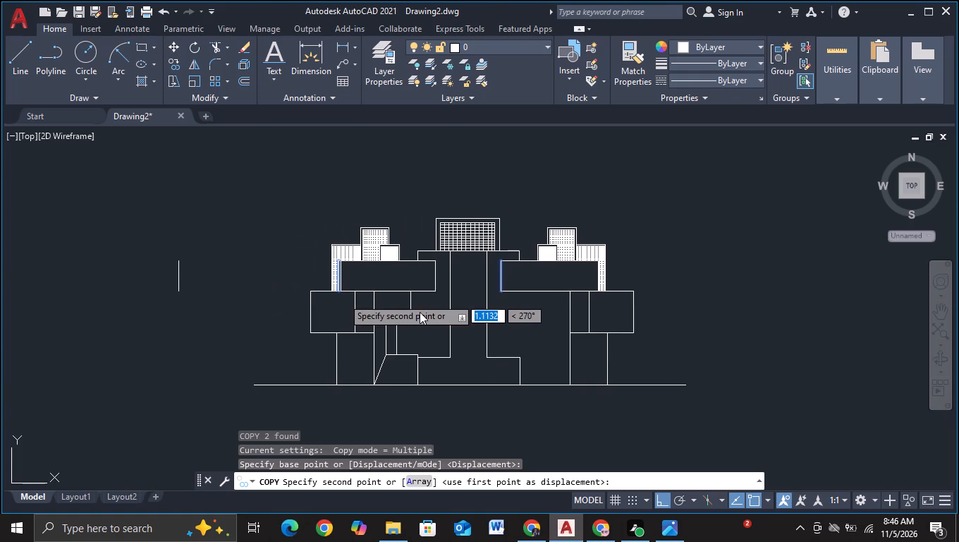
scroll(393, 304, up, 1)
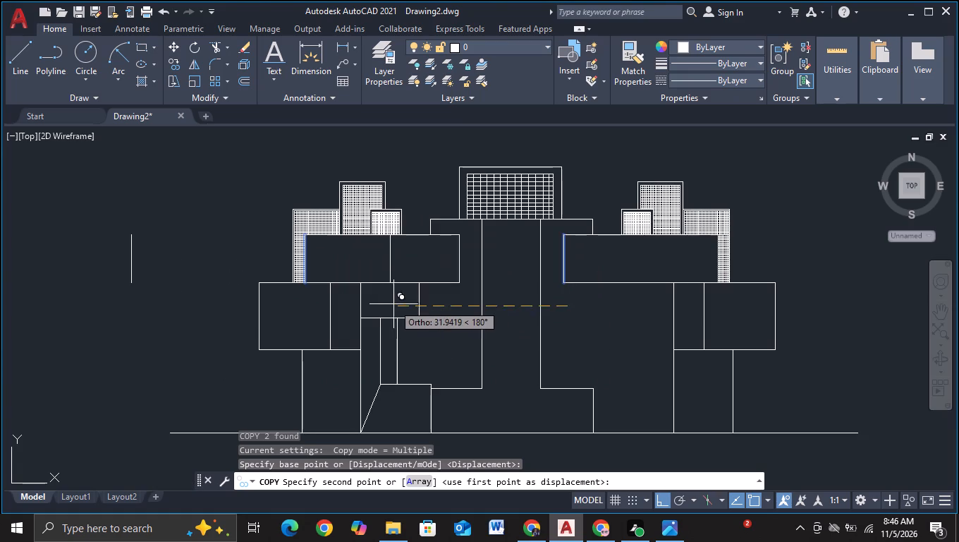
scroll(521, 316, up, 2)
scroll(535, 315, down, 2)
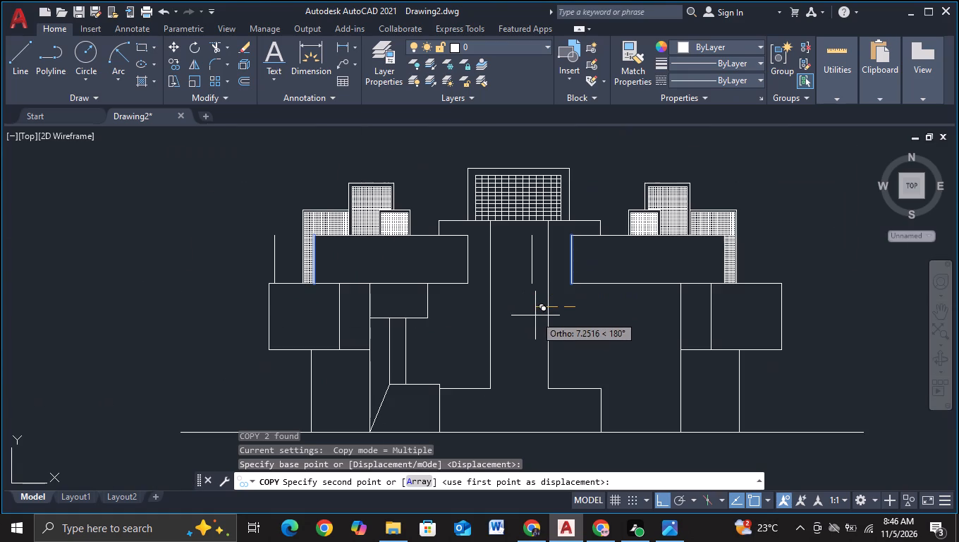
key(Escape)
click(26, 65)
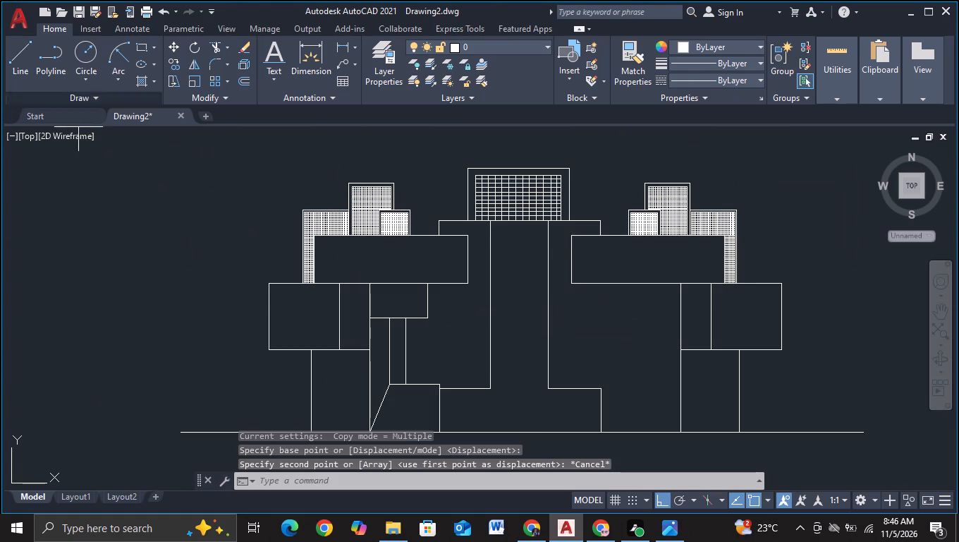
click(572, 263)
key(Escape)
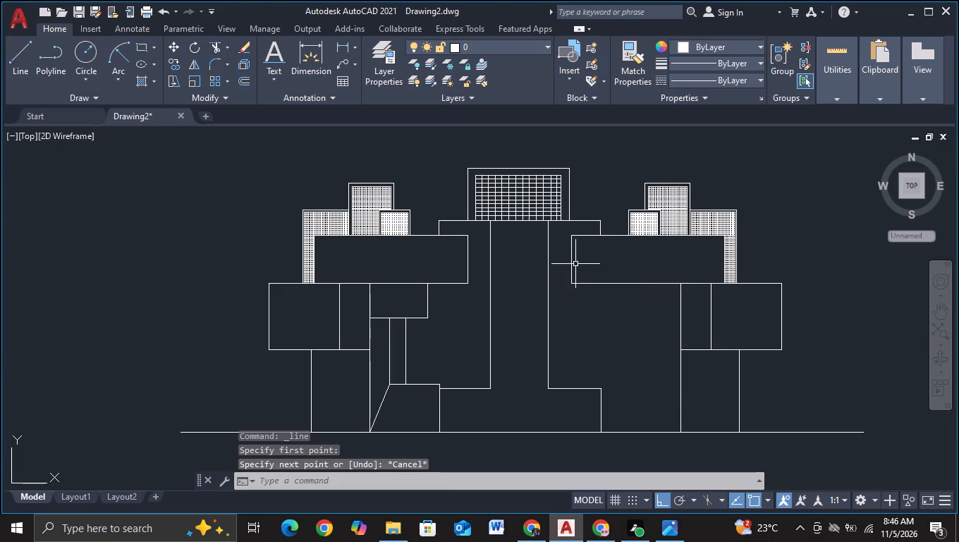
Copy the left vertical edges of both wide upper bands rightward five times, about 0.4 to 0.5 units apart, starting the vertical line pattern.
click(585, 263)
click(558, 267)
scroll(329, 253, up, 3)
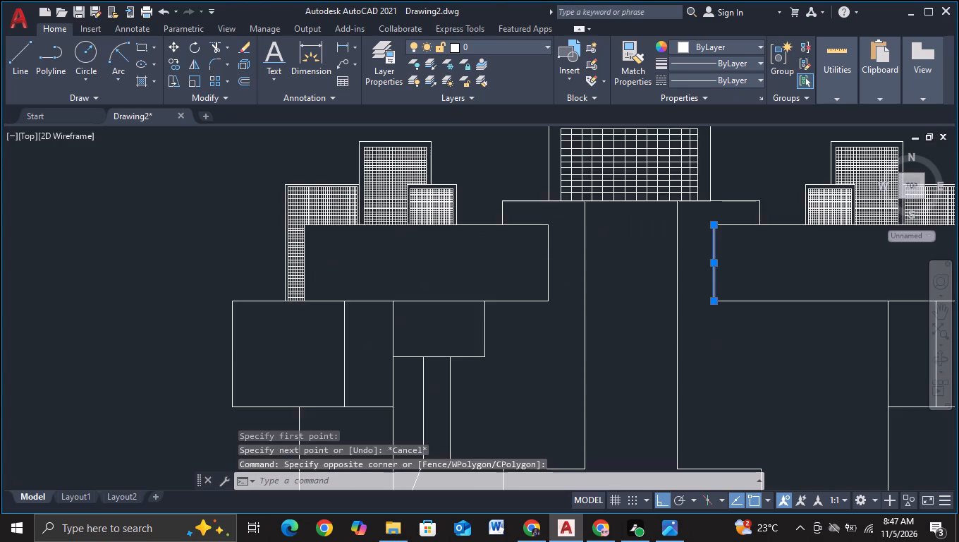
scroll(329, 253, up, 2)
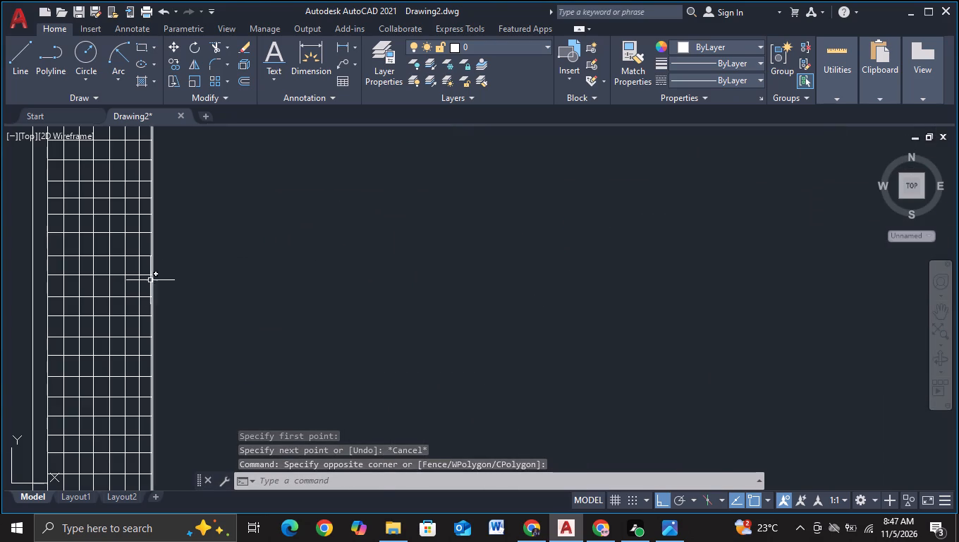
click(151, 280)
key(c)
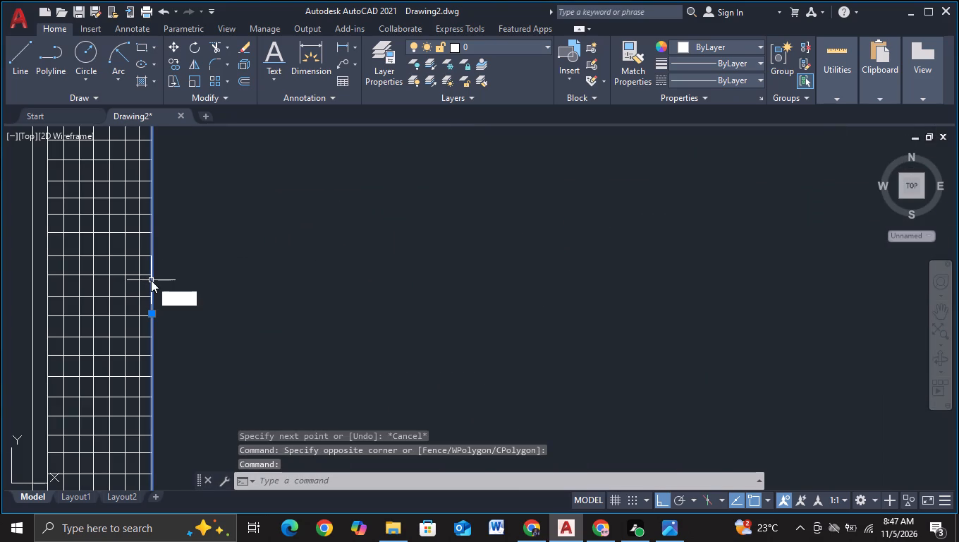
double_click(207, 328)
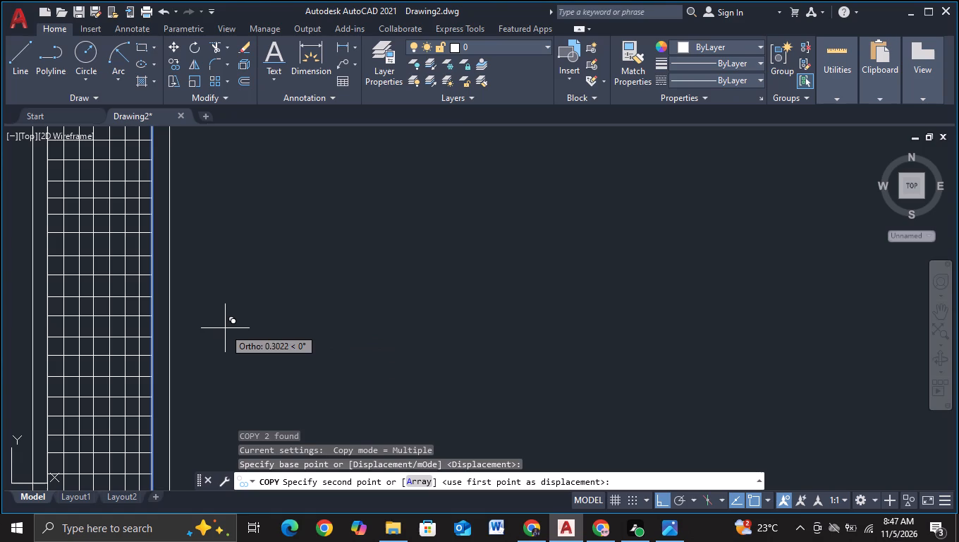
click(238, 332)
scroll(248, 330, down, 2)
middle_drag(248, 330, 145, 284)
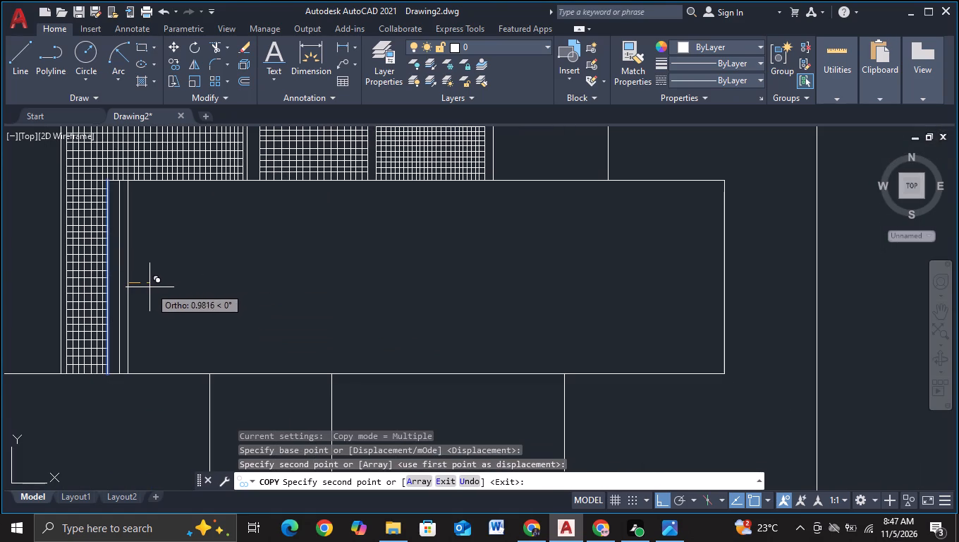
click(149, 287)
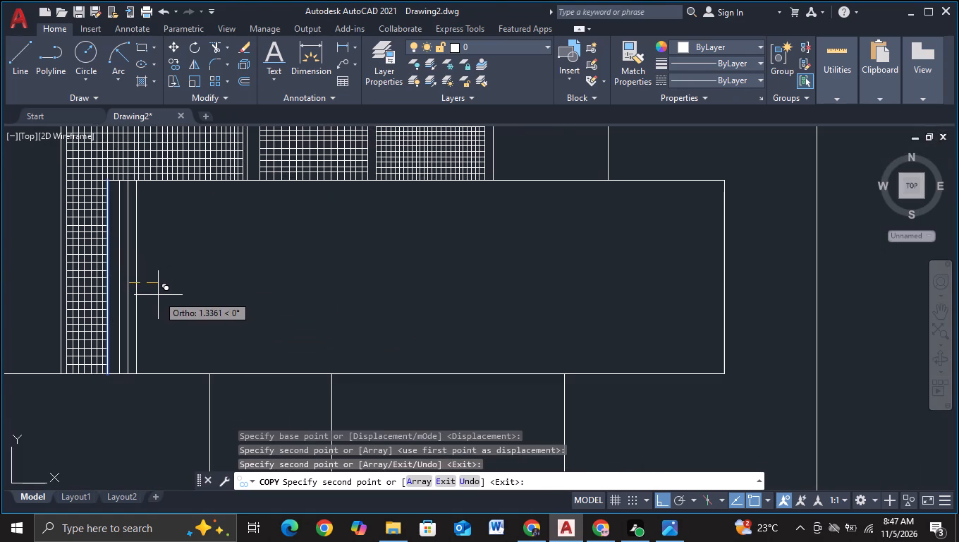
click(158, 295)
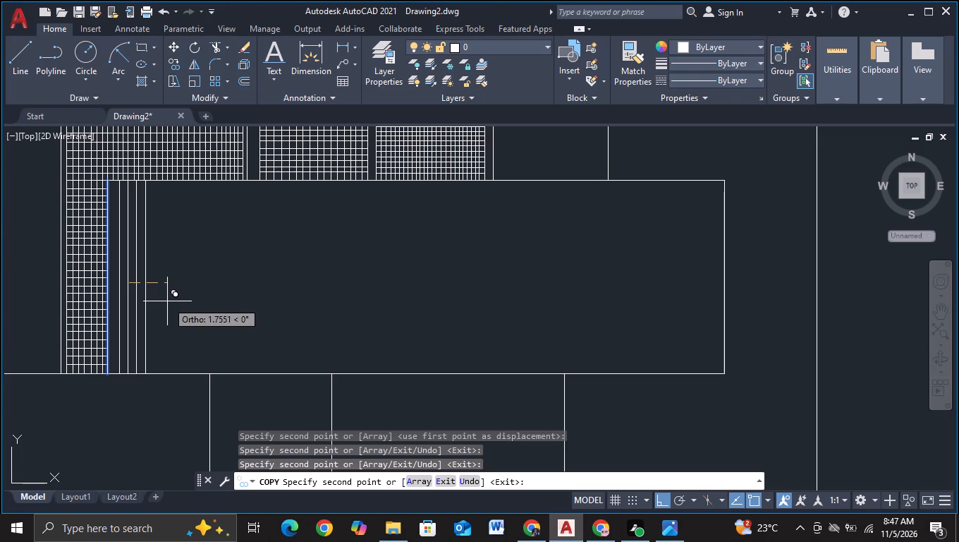
click(167, 301)
click(178, 303)
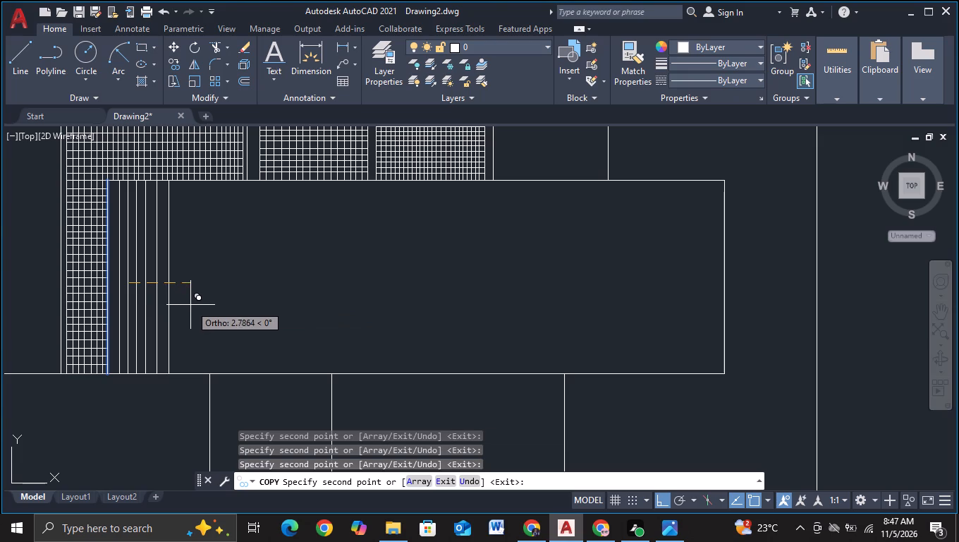
Place twelve more copies of the two edge lines rightward, about 0.5 to 0.6 units apart, reaching roughly mid-way along the bands' pattern area.
click(188, 306)
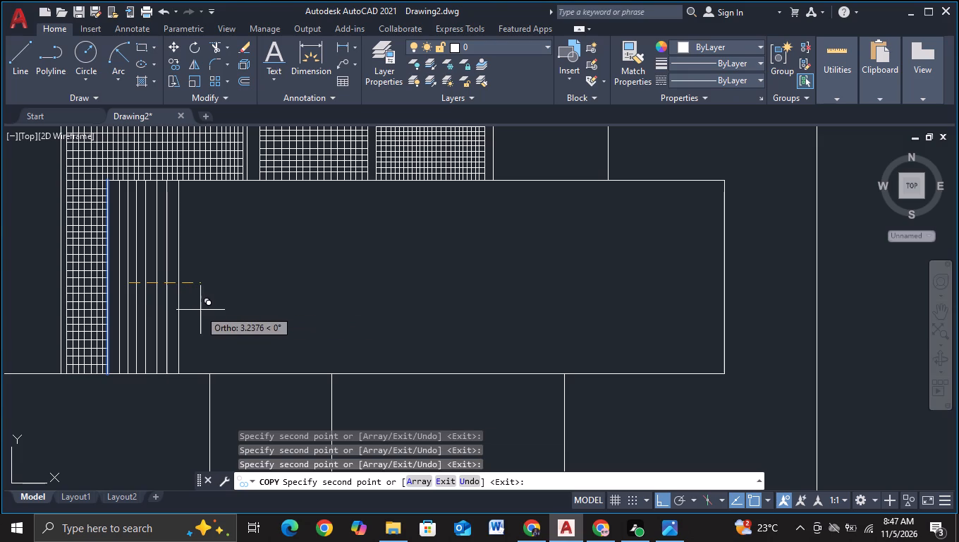
click(200, 311)
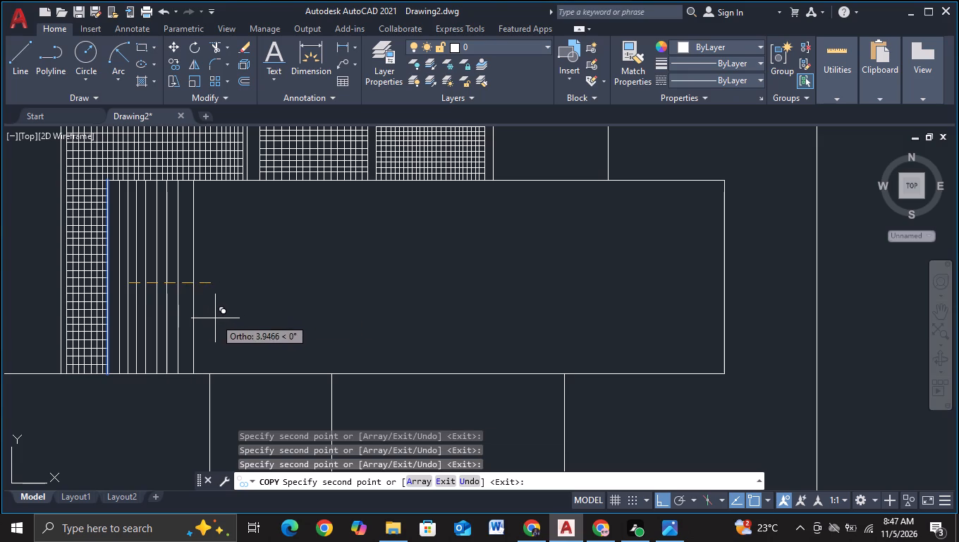
click(211, 317)
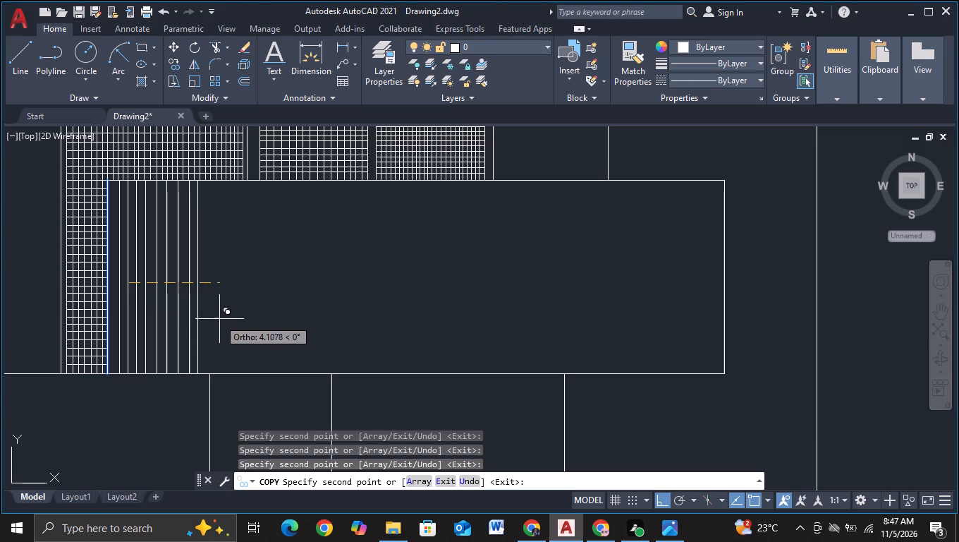
click(222, 320)
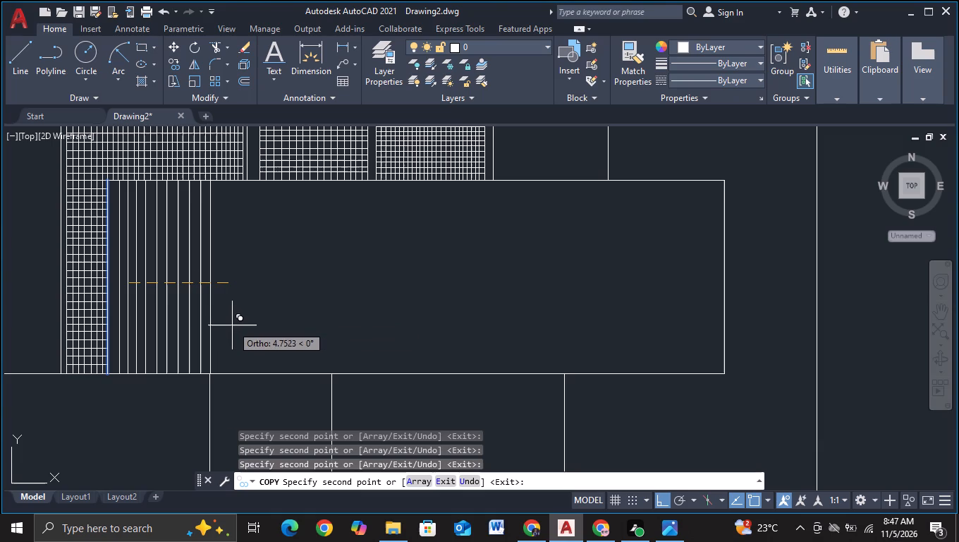
click(234, 326)
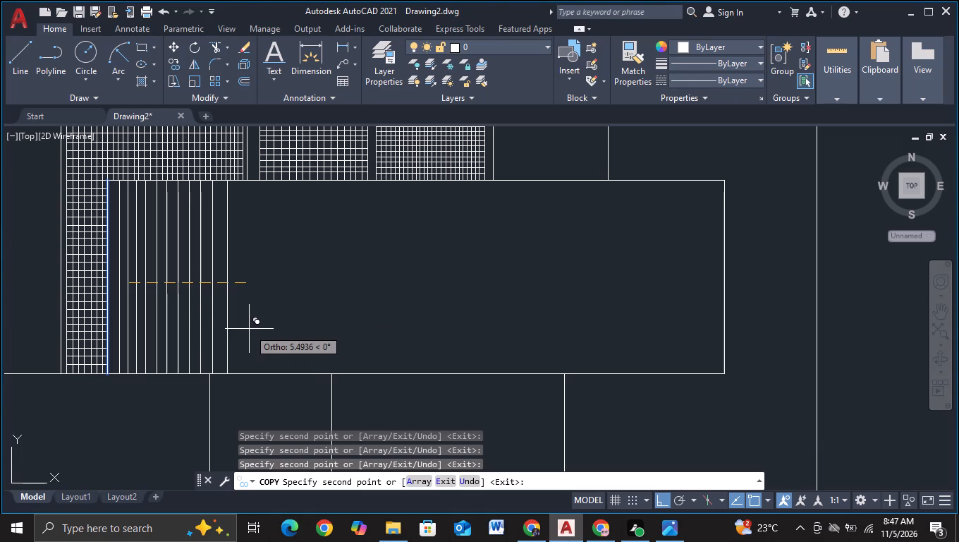
click(245, 332)
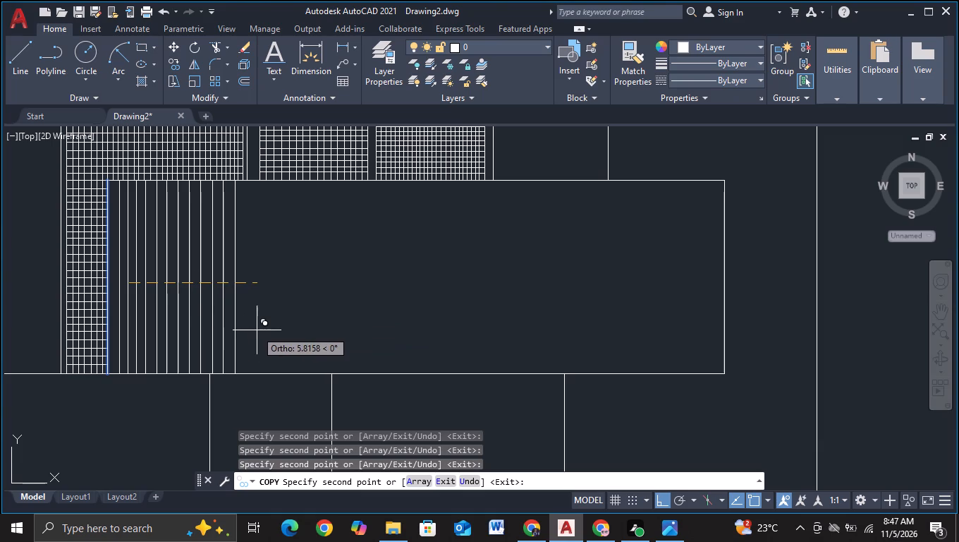
click(257, 330)
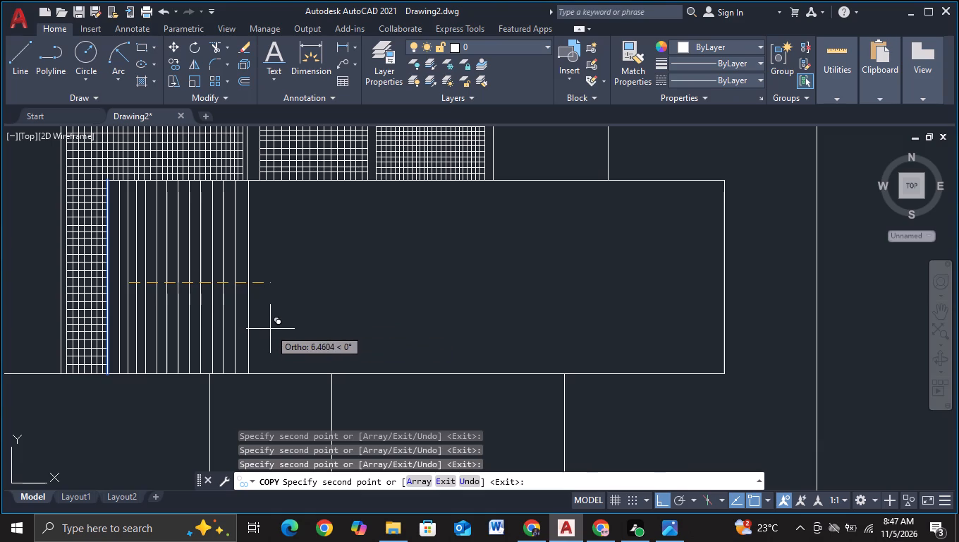
click(270, 329)
click(282, 330)
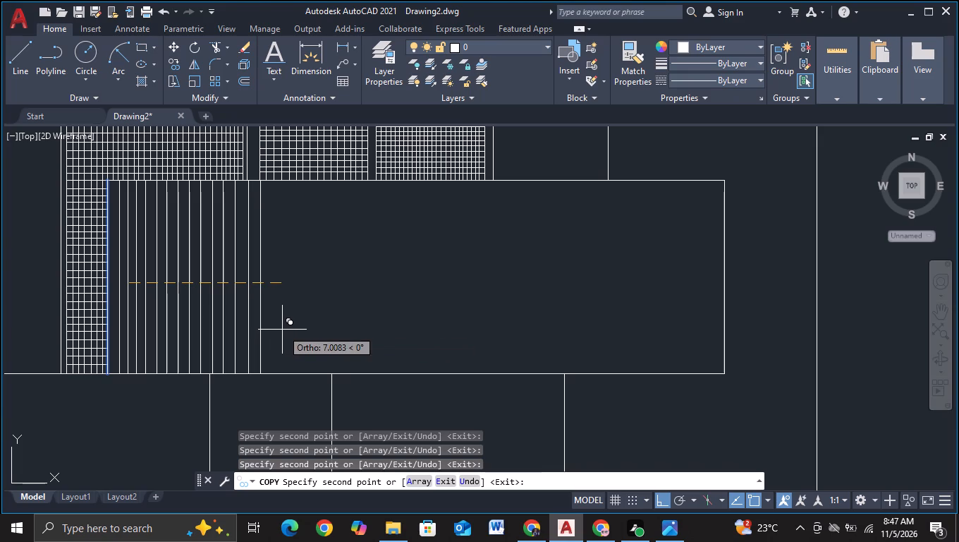
click(295, 332)
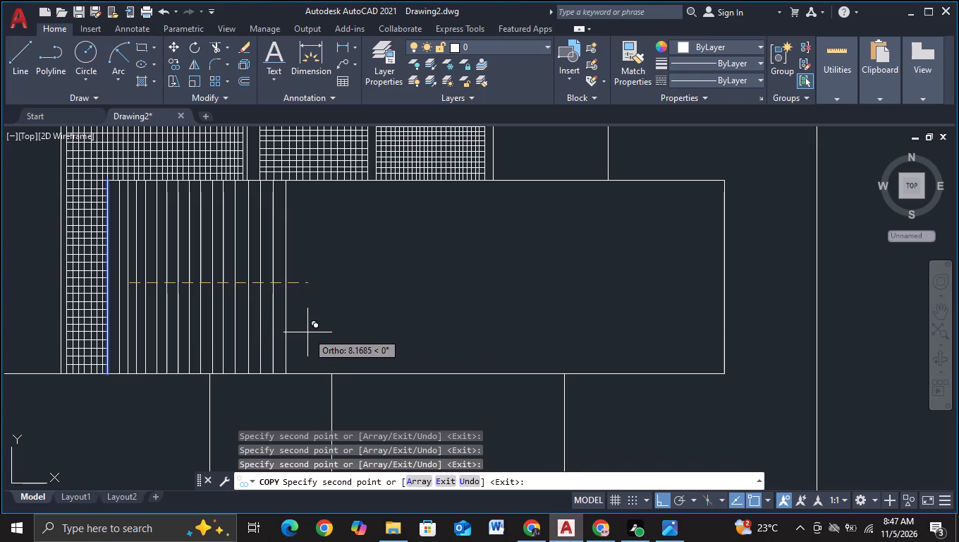
click(308, 332)
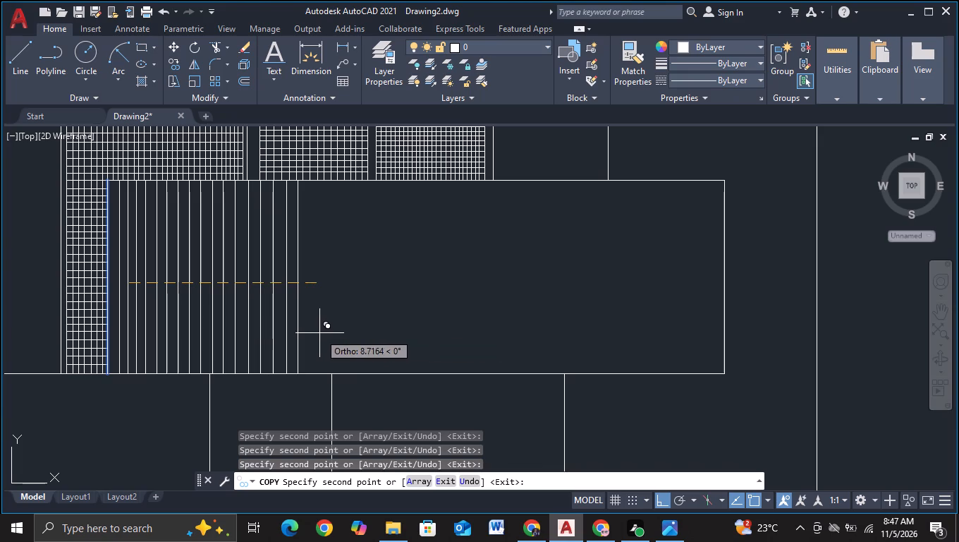
click(324, 335)
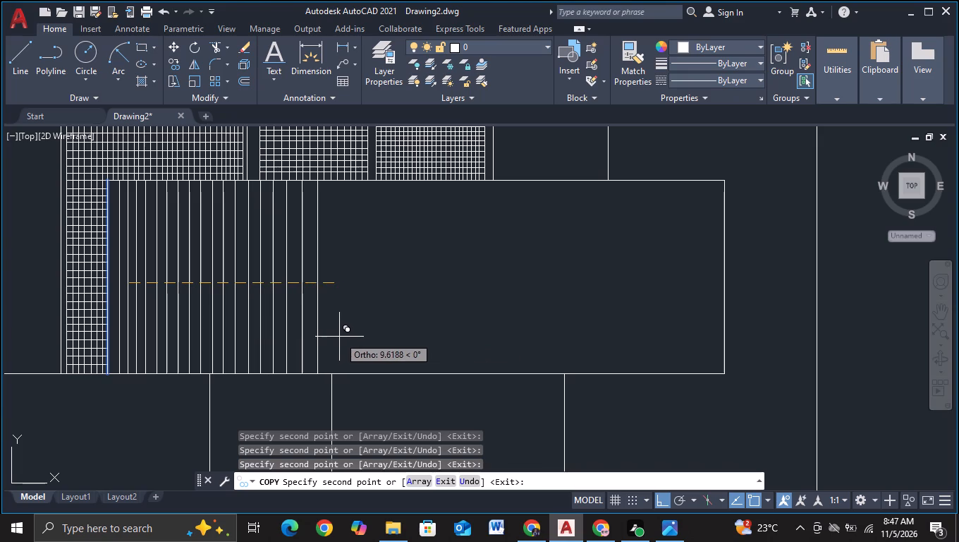
Place thirteen more copies of the two edge lines rightward, about 0.6 to 0.8 units apart, undoing the extra copy snapped onto an endpoint.
click(339, 337)
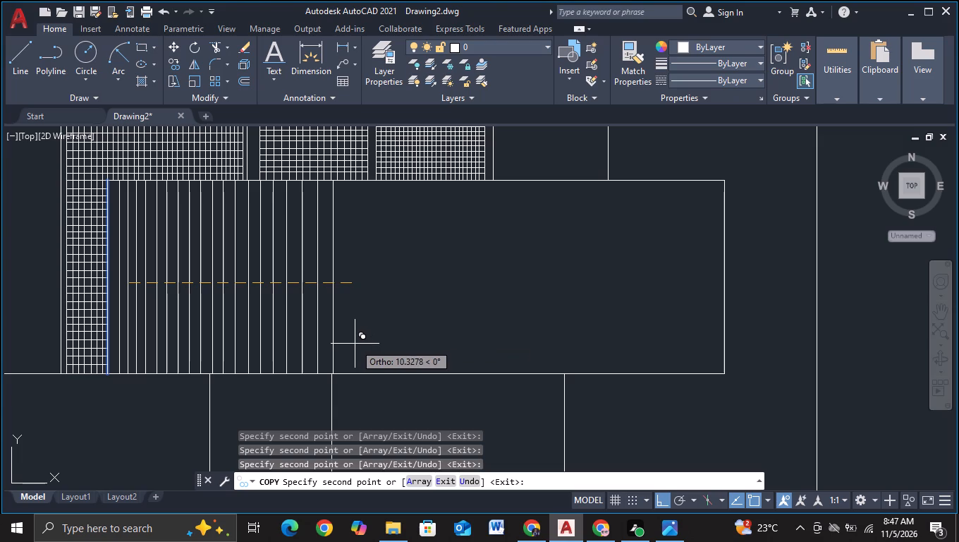
click(355, 344)
click(372, 341)
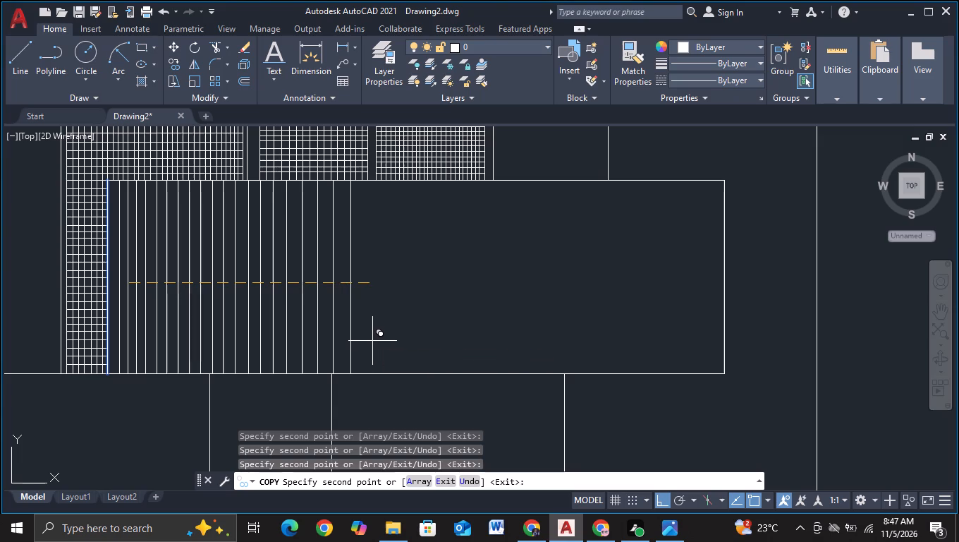
click(389, 346)
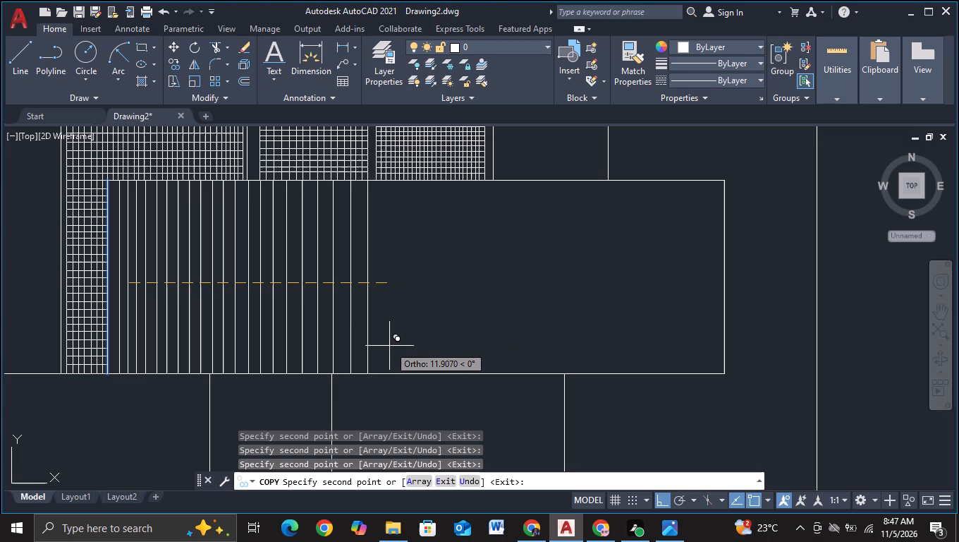
click(405, 348)
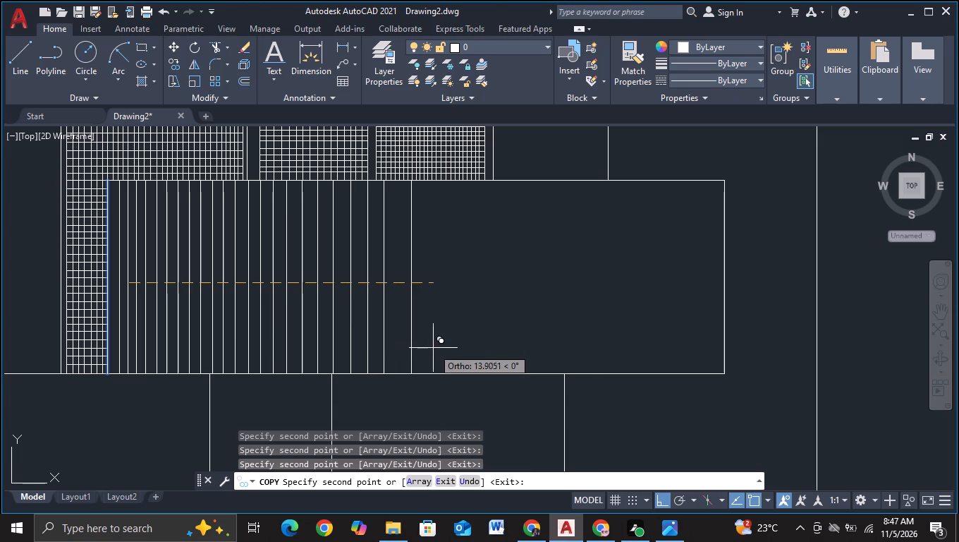
click(421, 347)
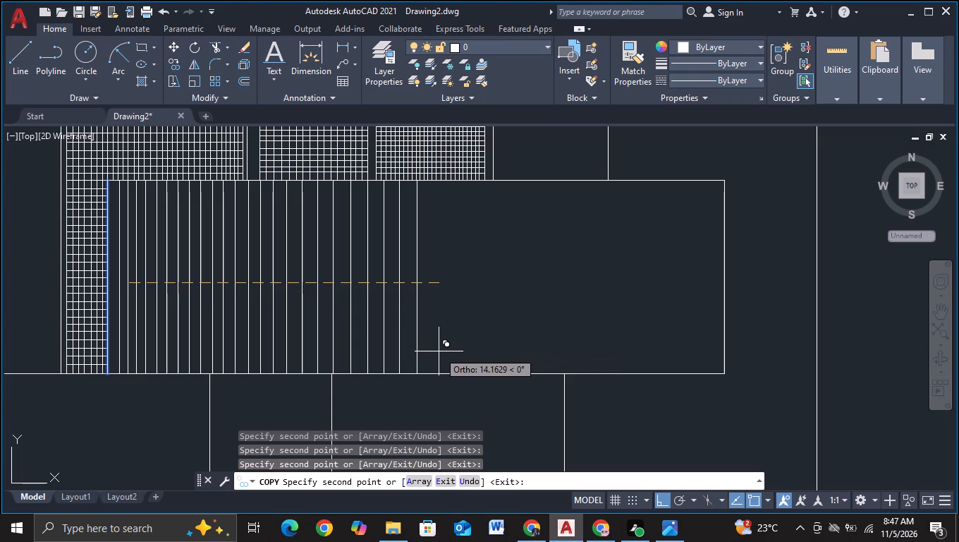
click(439, 351)
click(456, 350)
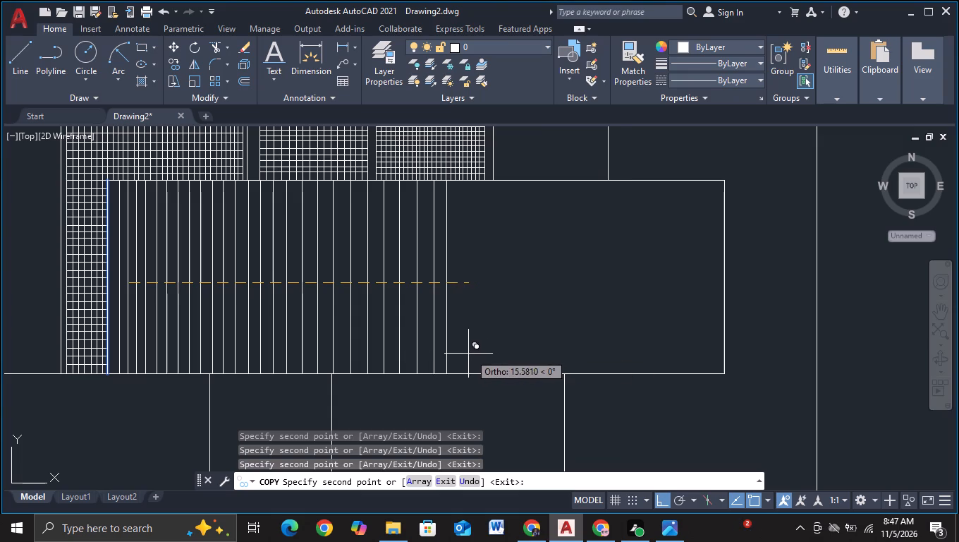
click(470, 354)
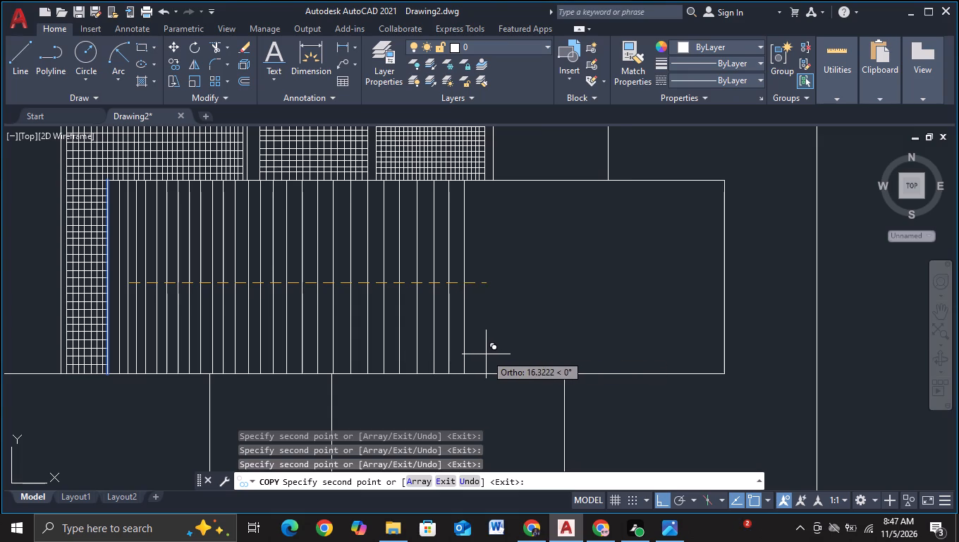
click(486, 354)
click(499, 356)
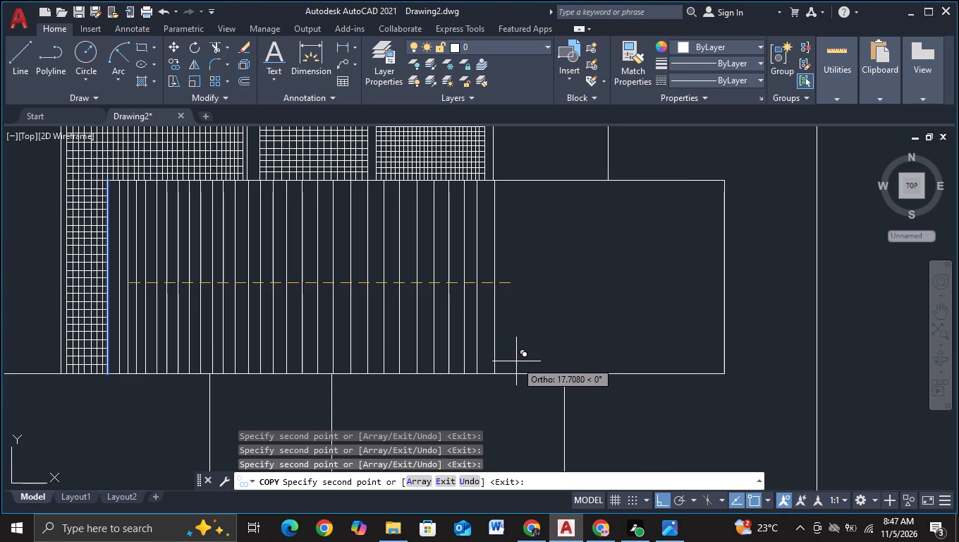
click(513, 362)
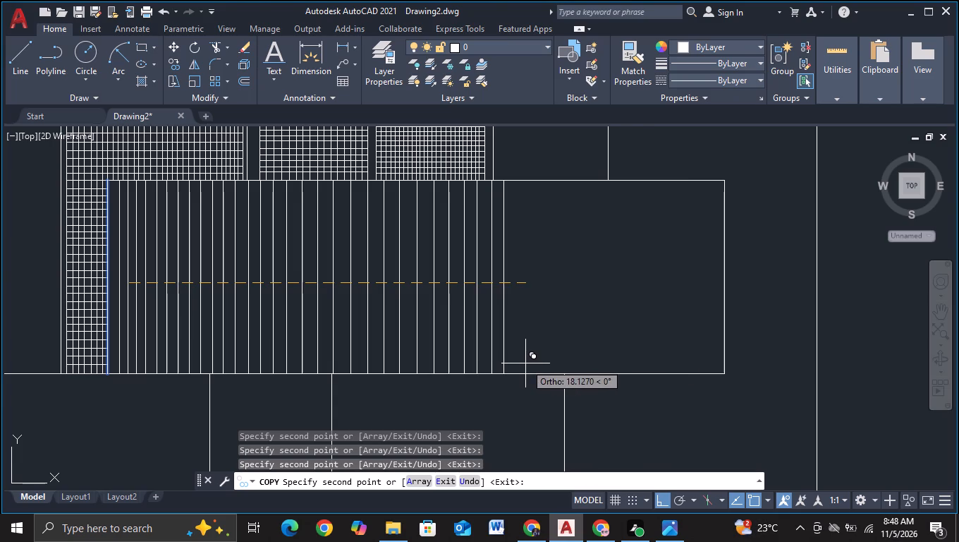
click(530, 366)
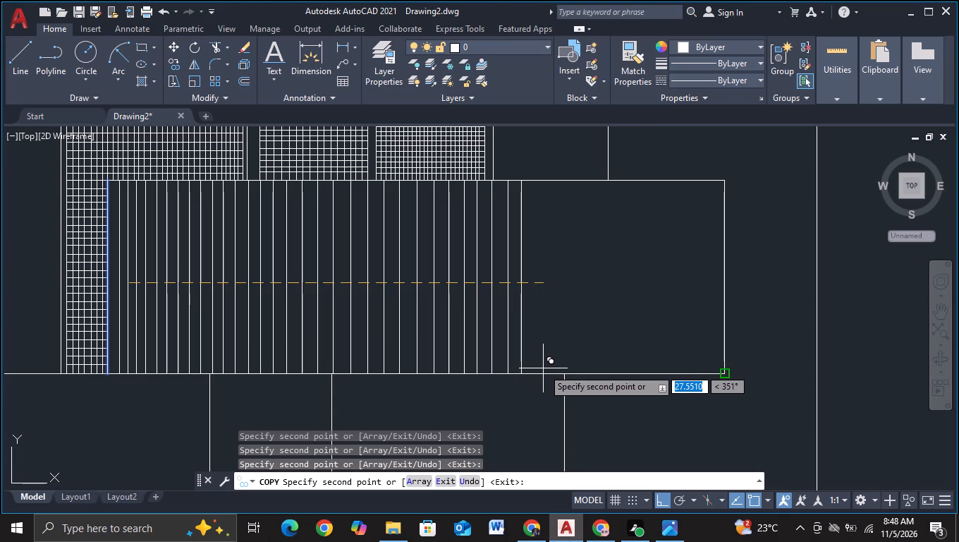
click(543, 368)
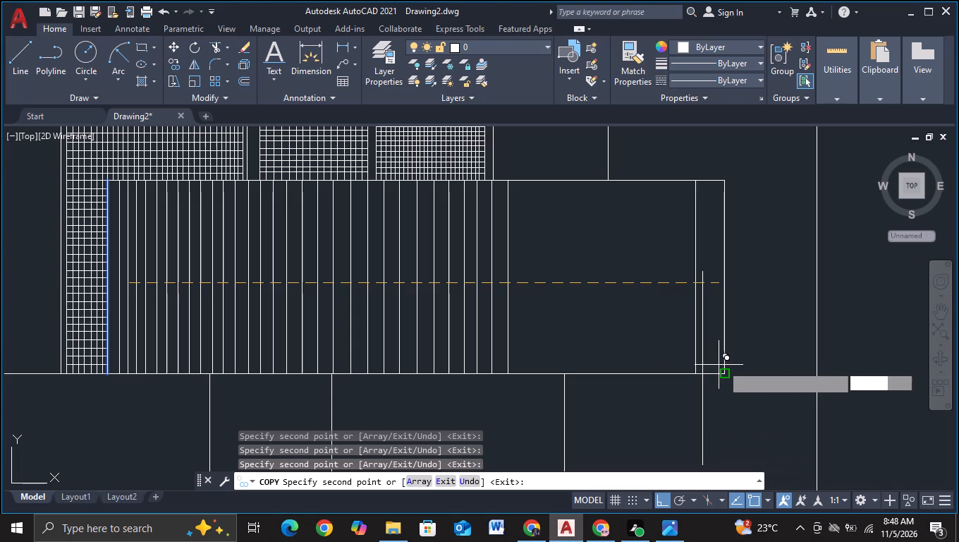
key(ctrl+z)
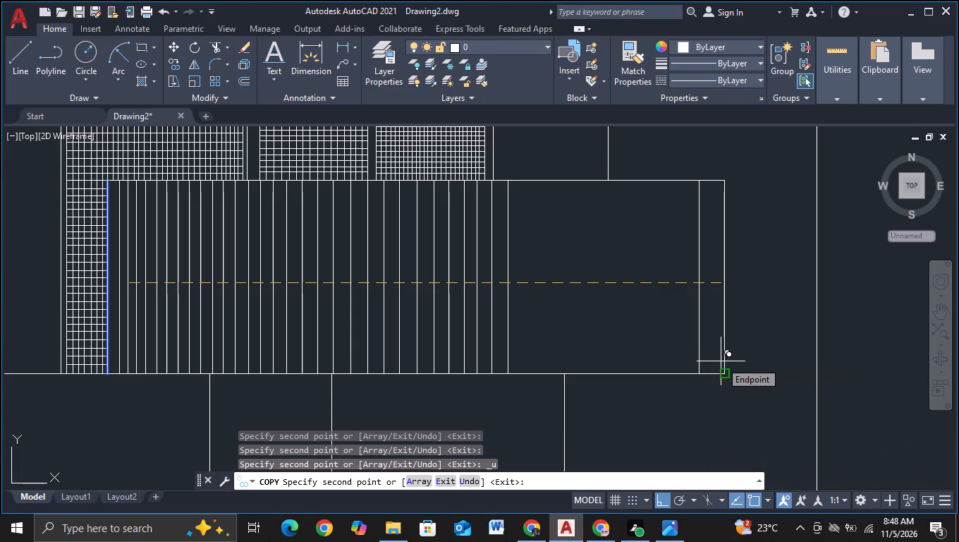
Turn object snap off and place five copies of the edge lines at the bands' far ends, at displacements from about 27.2 down to 24.6 units.
key(F3)
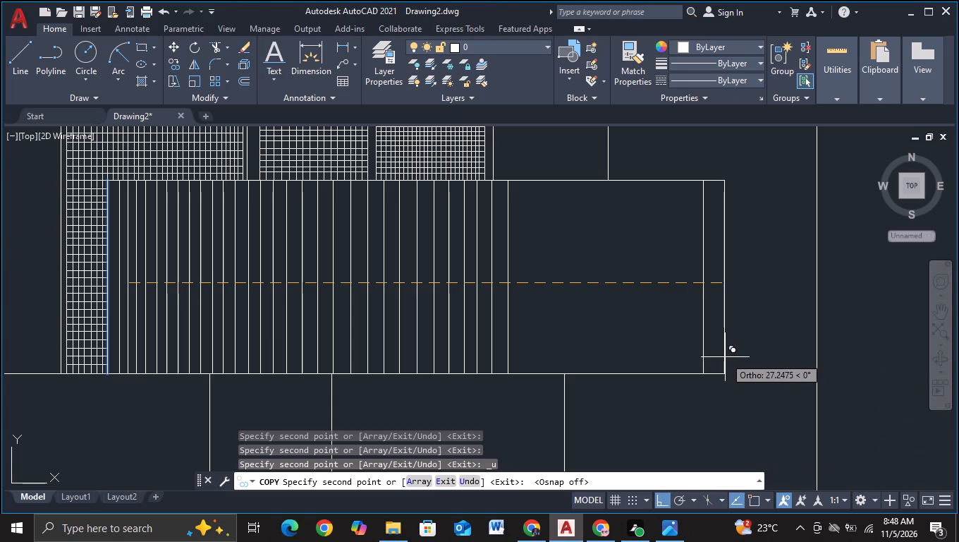
click(725, 357)
click(711, 356)
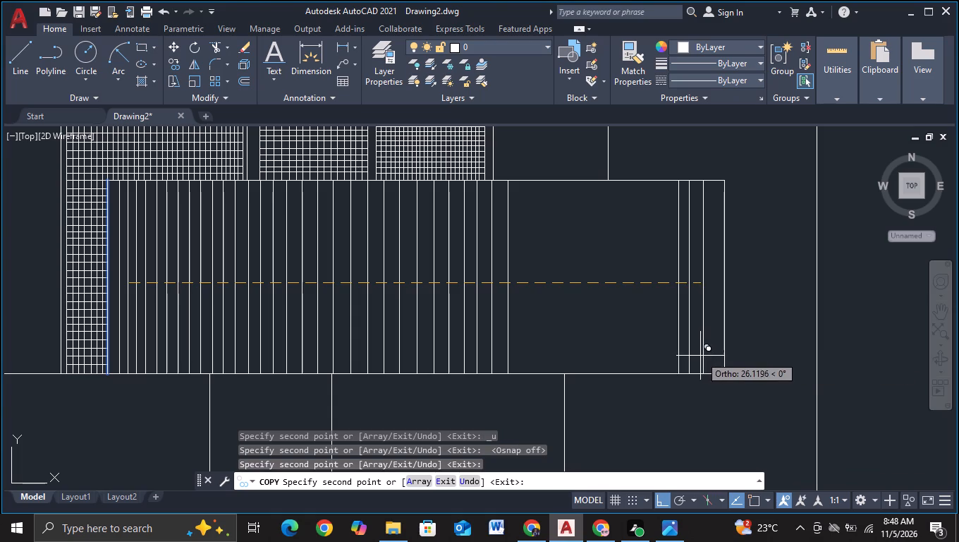
click(696, 357)
click(683, 363)
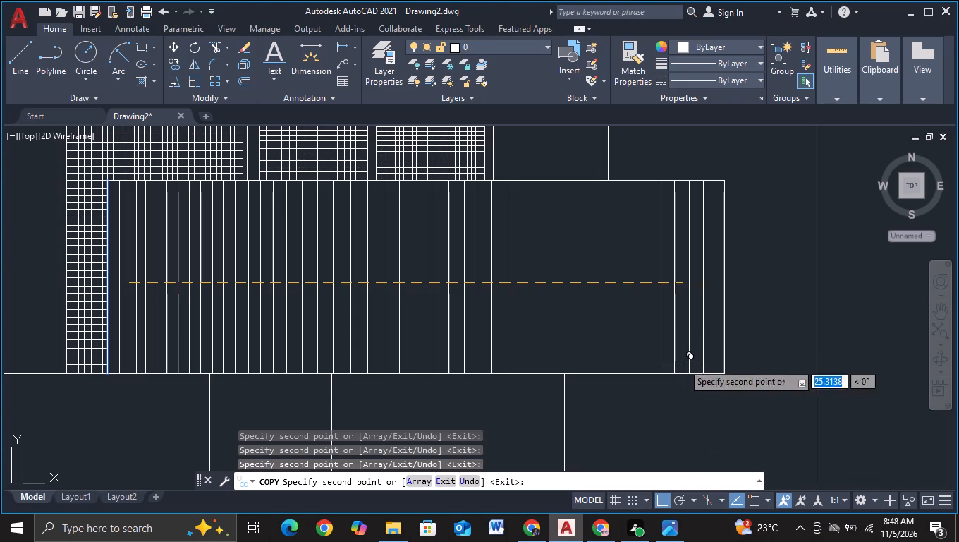
click(668, 366)
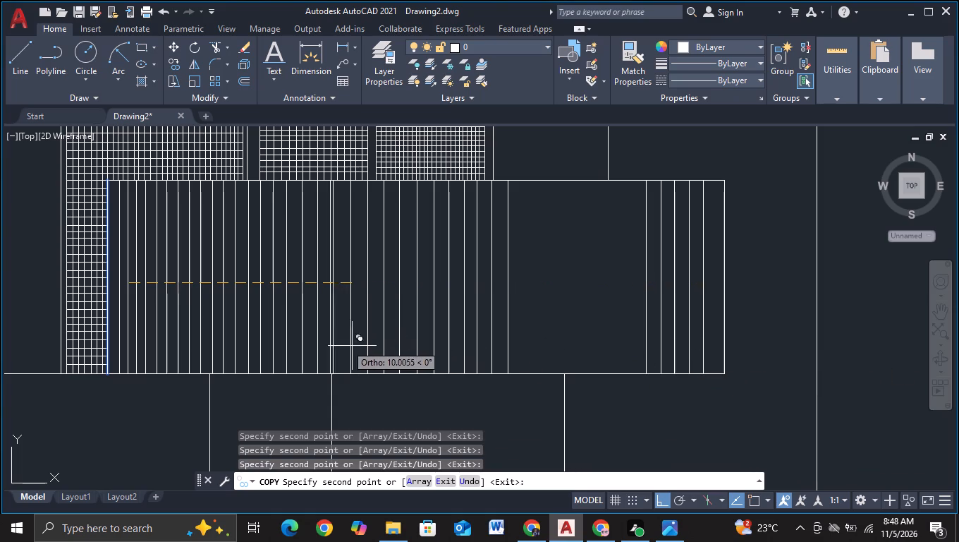
Place additional copies of the edge lines between the existing ones, working rightward at irregular spacing from about 4.3 to 15 units.
click(222, 324)
click(231, 324)
click(245, 322)
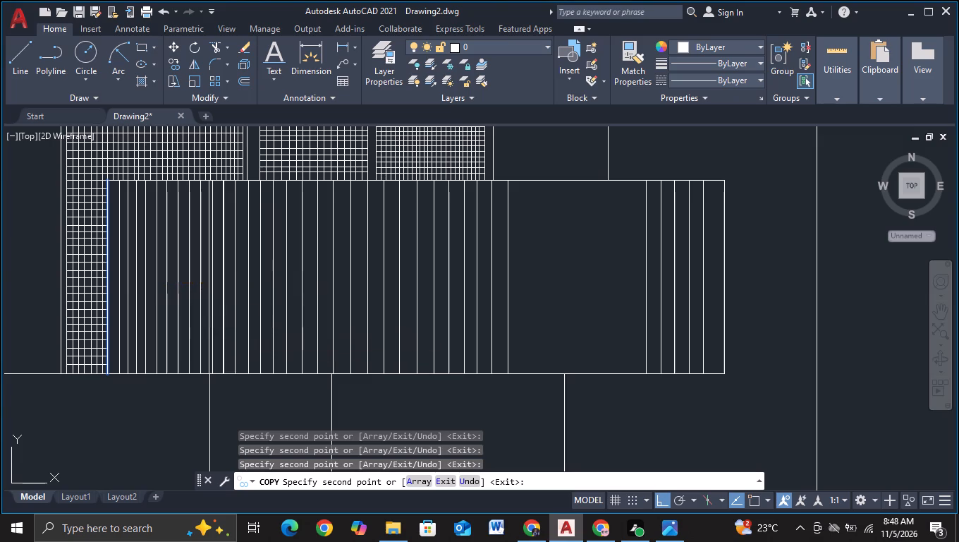
click(262, 320)
drag(275, 321, 313, 323)
click(327, 323)
drag(337, 325, 353, 328)
click(384, 330)
drag(403, 332, 420, 335)
click(442, 336)
click(456, 339)
Densify the bands' first half with irregularly spaced edge-line copies, working back leftward from about 15 to 1.6 units.
drag(458, 341, 451, 347)
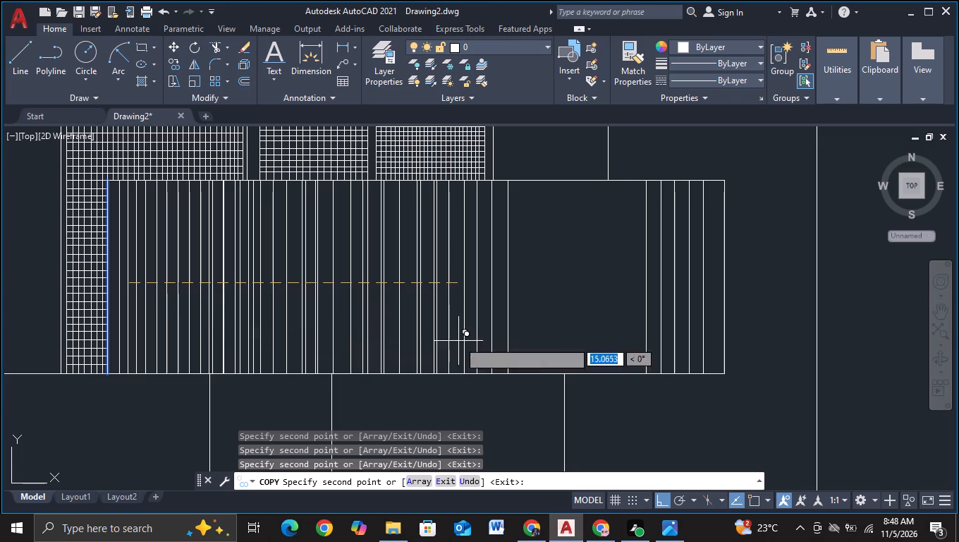
drag(451, 347, 438, 347)
click(423, 343)
drag(411, 343, 397, 344)
drag(381, 337, 373, 339)
drag(358, 339, 324, 337)
click(316, 332)
drag(290, 329, 251, 326)
drag(238, 323, 209, 318)
click(209, 318)
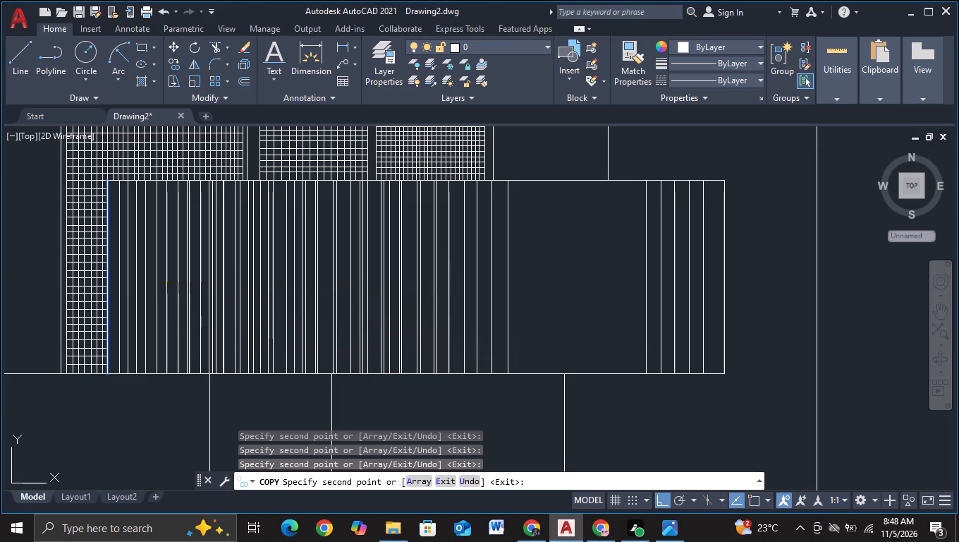
drag(163, 313, 410, 352)
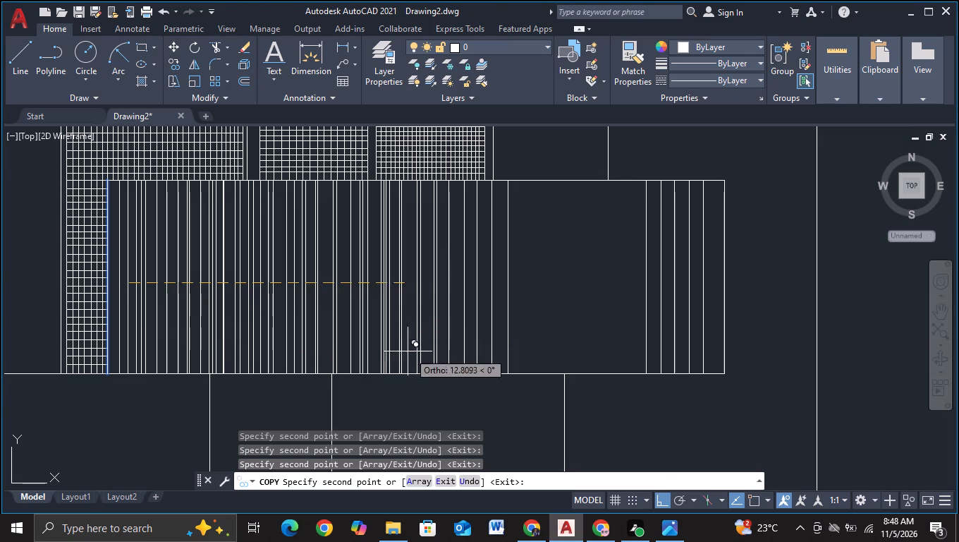
Continue the edge-line copies rightward from about 13 to 24 units, extending the irregular pattern across the gap toward the bands' far ends.
drag(410, 352, 436, 354)
click(470, 342)
drag(475, 347, 482, 349)
drag(494, 350, 501, 351)
click(523, 350)
drag(525, 350, 531, 350)
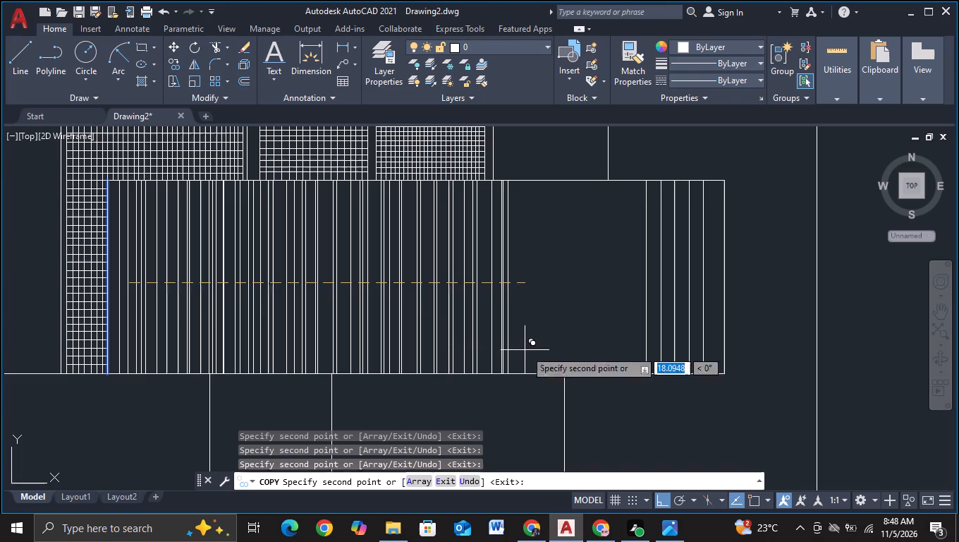
click(546, 350)
click(554, 350)
click(576, 351)
click(635, 357)
drag(642, 357, 649, 358)
double_click(658, 356)
Fill the sparse stretch between about 20 and 24 units with more irregularly spaced copies of the edge lines.
click(633, 364)
drag(630, 364, 616, 368)
click(597, 374)
drag(586, 375, 570, 377)
click(561, 373)
drag(568, 368, 576, 371)
drag(590, 370, 600, 368)
double_click(610, 366)
click(630, 363)
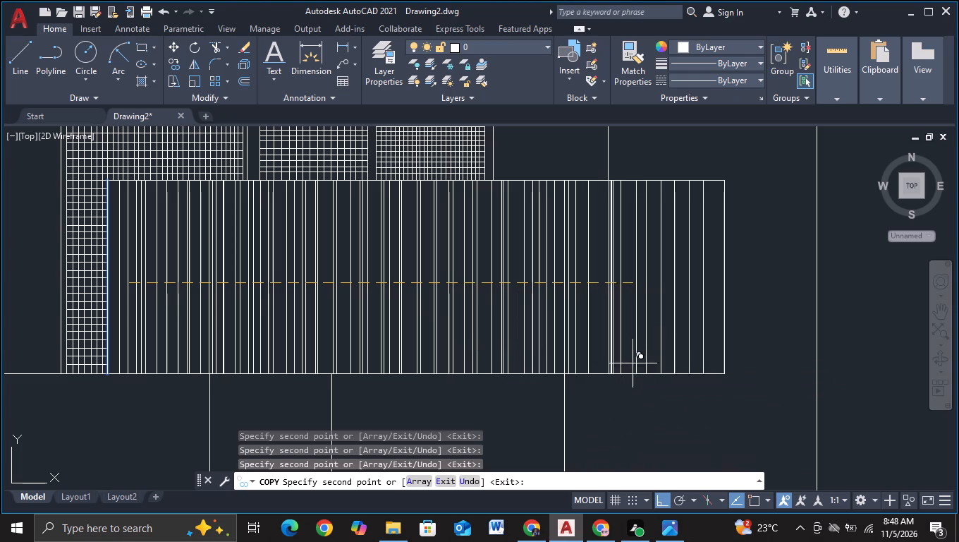
click(658, 357)
click(662, 357)
Thicken the vertical pattern with edge-line copies placed leftward across nearly the whole band width, from about 24.7 to 2 units.
drag(669, 358, 646, 368)
double_click(627, 368)
drag(604, 365, 561, 363)
click(537, 357)
click(523, 362)
drag(494, 360, 476, 362)
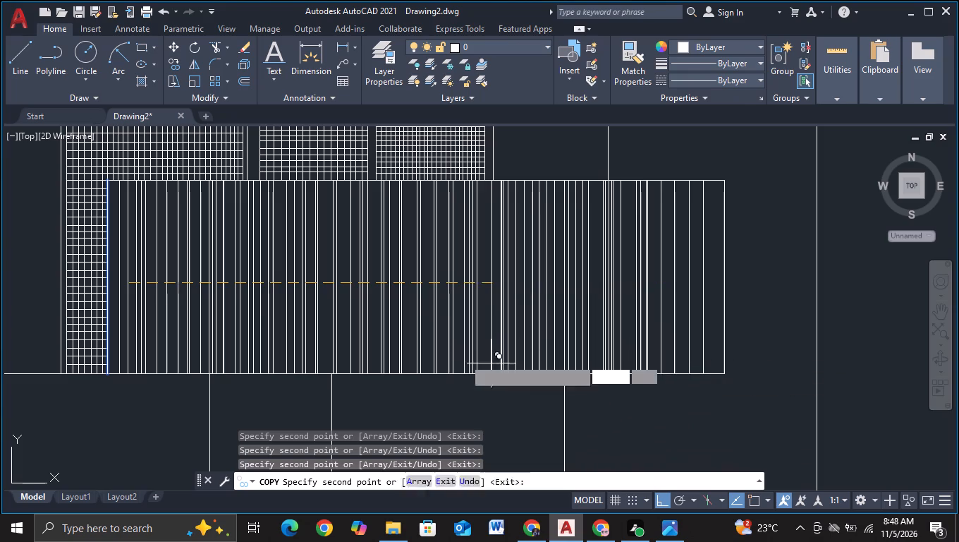
click(446, 358)
drag(424, 361, 411, 363)
drag(381, 356, 360, 356)
click(348, 349)
drag(327, 339, 303, 339)
drag(289, 334, 283, 337)
drag(282, 337, 212, 323)
drag(204, 320, 187, 322)
click(172, 317)
Add another rightward series of edge-line copies through the bands' first half, from about 1.8 to 11 units.
drag(166, 320, 173, 320)
drag(179, 318, 198, 318)
click(200, 318)
drag(211, 315, 225, 316)
drag(235, 315, 259, 318)
drag(264, 318, 305, 327)
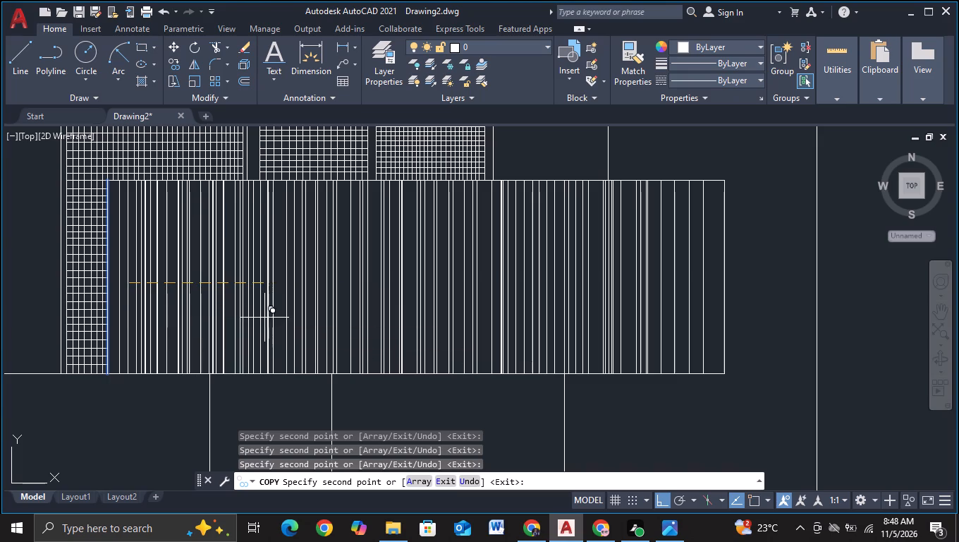
drag(315, 328, 323, 330)
drag(333, 333, 380, 340)
Continue the rightward series of edge-line copies through the bands' second half, from about 12 to 26.8 units.
drag(398, 341, 417, 342)
drag(426, 342, 479, 354)
drag(508, 354, 542, 357)
drag(558, 357, 578, 360)
drag(605, 359, 614, 359)
click(635, 357)
drag(660, 358, 667, 361)
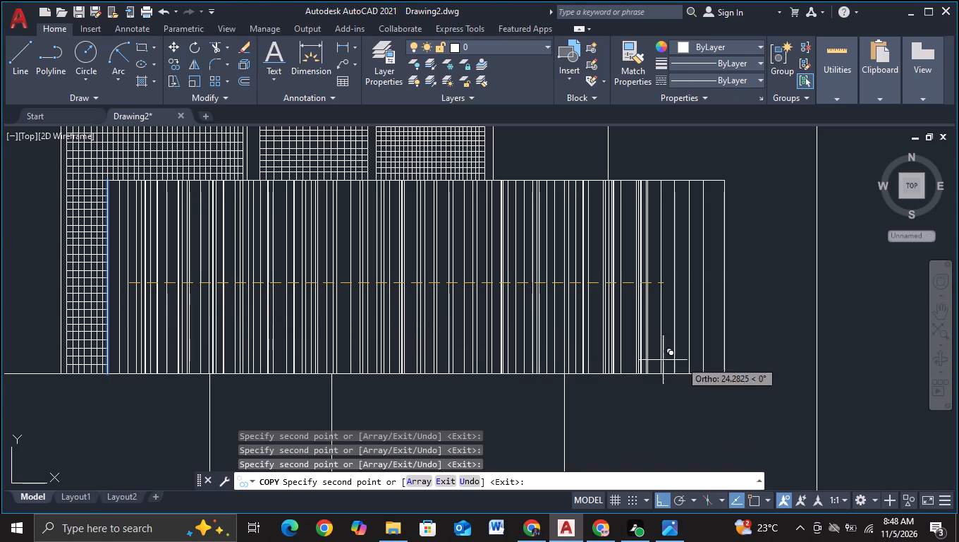
click(689, 361)
click(715, 363)
Place closely spaced edge-line copies leftward through the bands' second half, from about 26.9 to 17 units.
drag(716, 368, 695, 368)
drag(678, 369, 667, 373)
drag(660, 370, 647, 371)
drag(641, 369, 633, 372)
double_click(623, 370)
drag(620, 372, 613, 372)
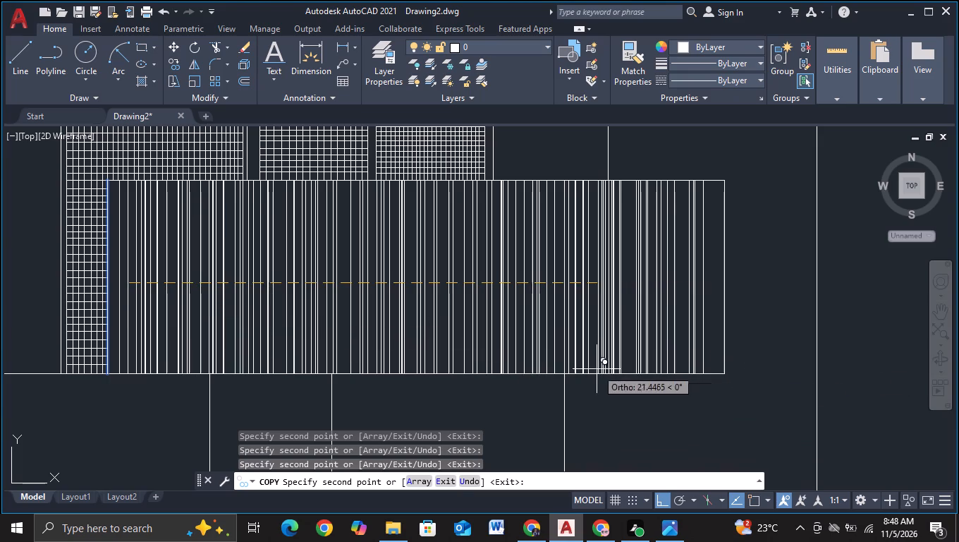
click(594, 369)
drag(593, 371, 565, 377)
drag(538, 376, 525, 376)
drag(503, 368, 490, 371)
Carry the leftward edge-line copies through the bands' first half to about 4.4 units and finish the vertical line pattern.
drag(473, 364, 454, 361)
drag(443, 358, 420, 358)
drag(404, 358, 384, 347)
drag(375, 346, 373, 347)
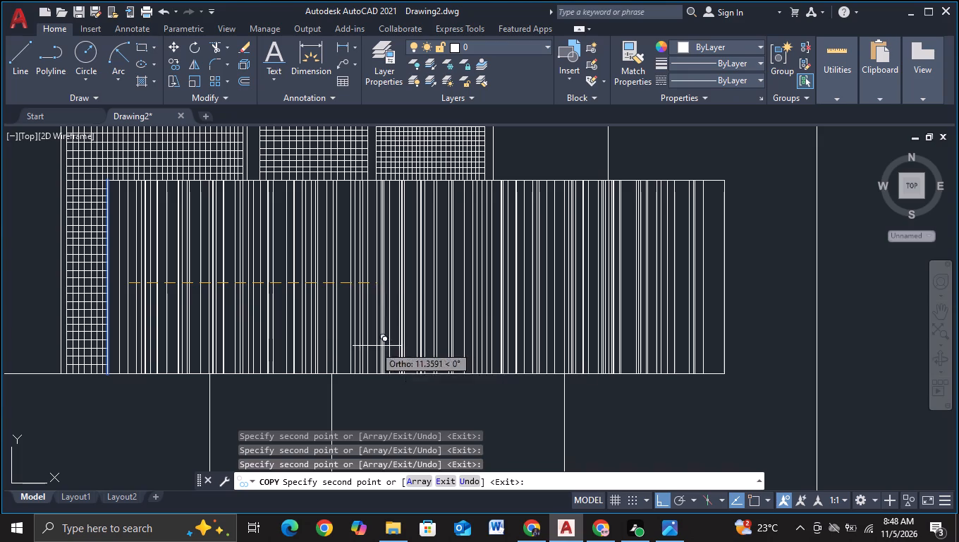
drag(373, 347, 348, 344)
drag(334, 339, 319, 337)
click(306, 332)
drag(305, 332, 291, 328)
click(277, 322)
drag(262, 321, 248, 315)
drag(246, 313, 226, 306)
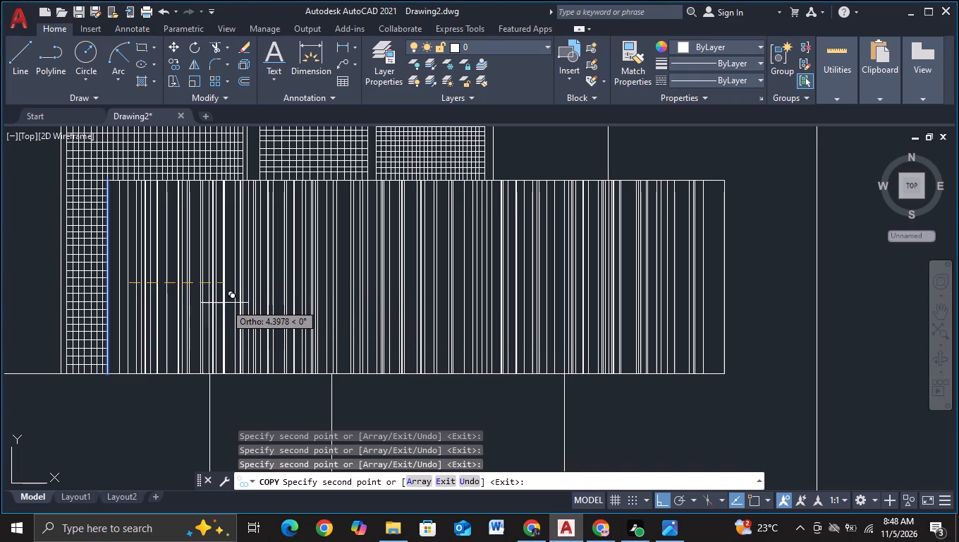
key(Escape)
Copy the left wide band's top edge downward several times at irregular spacing, from about 0.6 to 5.3 units.
scroll(337, 308, down, 3)
scroll(398, 321, up, 1)
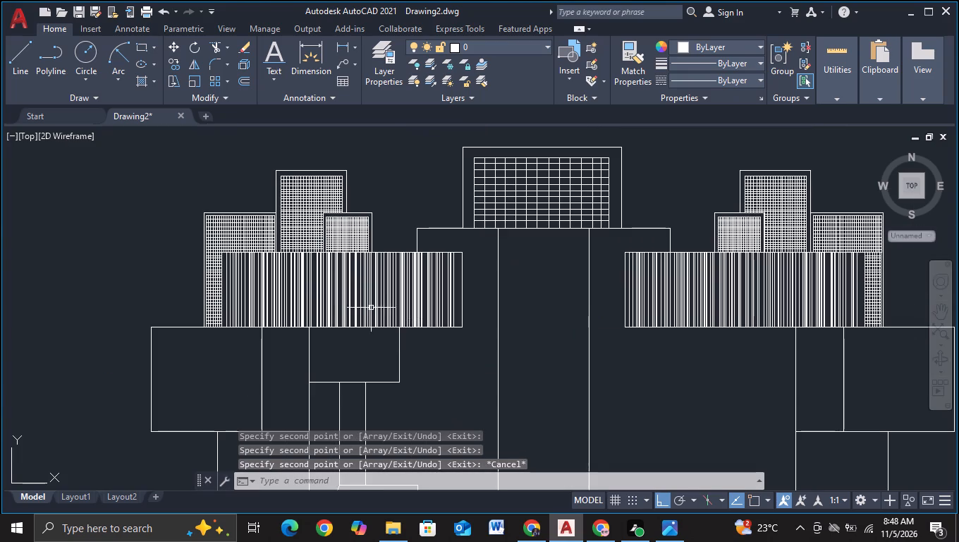
scroll(331, 280, up, 2)
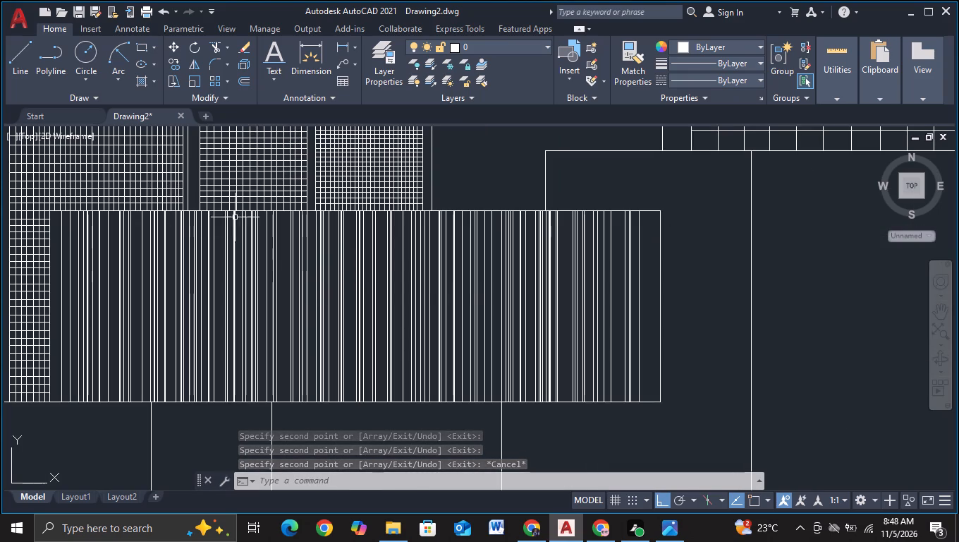
click(621, 209)
key(c)
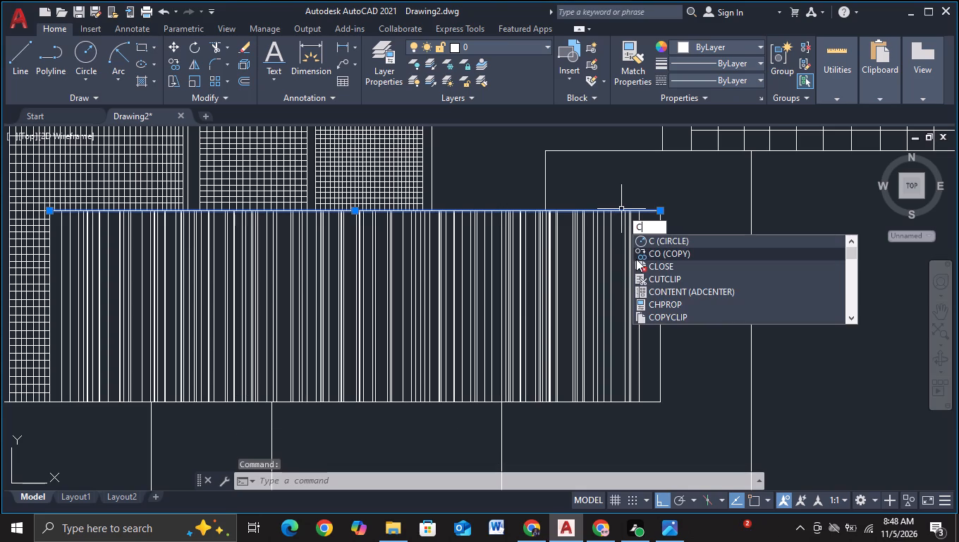
click(652, 249)
click(661, 188)
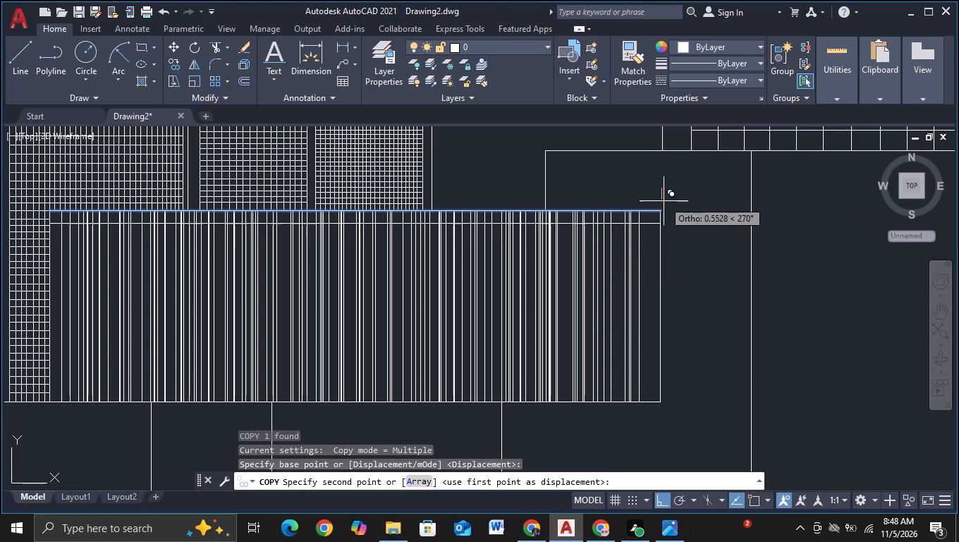
click(664, 201)
drag(664, 207, 664, 231)
click(664, 231)
click(662, 248)
drag(660, 264, 659, 274)
click(659, 280)
triple_click(655, 303)
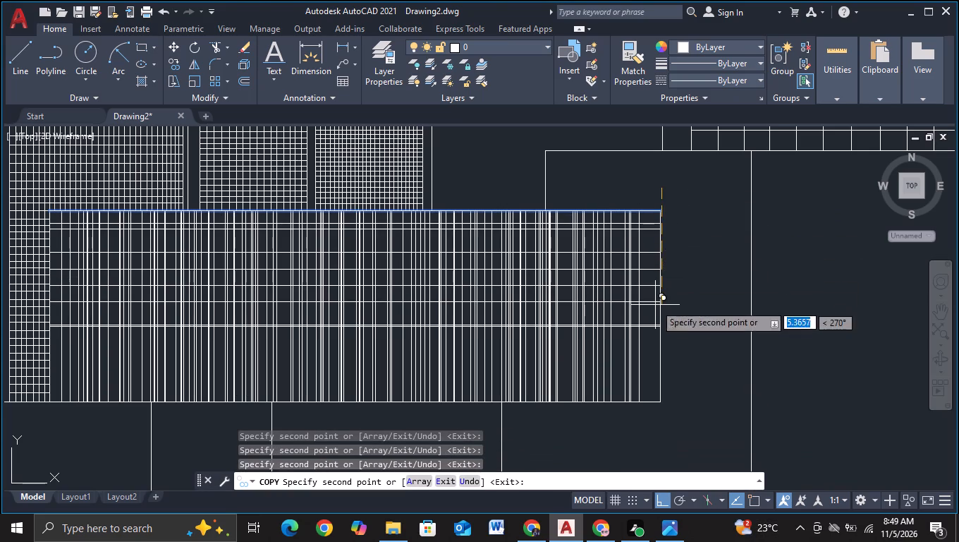
Place more copies of the top edge between the new horizontal lines, working upward from about 4.9 to 1.4 units.
click(655, 296)
click(655, 282)
click(655, 278)
click(656, 271)
click(657, 266)
click(659, 252)
drag(659, 251, 664, 241)
click(665, 236)
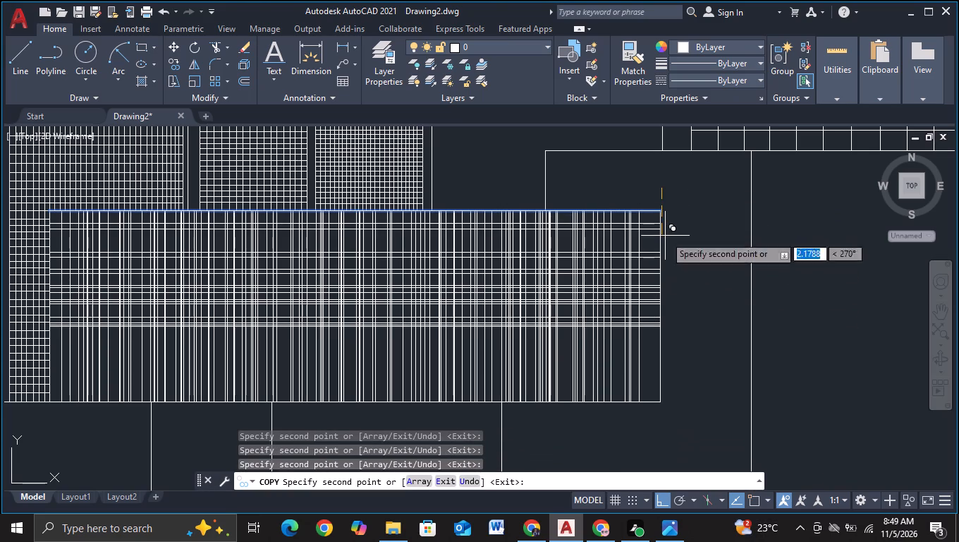
double_click(666, 231)
click(667, 226)
double_click(669, 218)
Extend the irregular top-edge copies down the left wide band, adding horizontal lines at uneven gaps from its upper part into its lower part.
click(668, 264)
drag(668, 282, 668, 296)
double_click(666, 327)
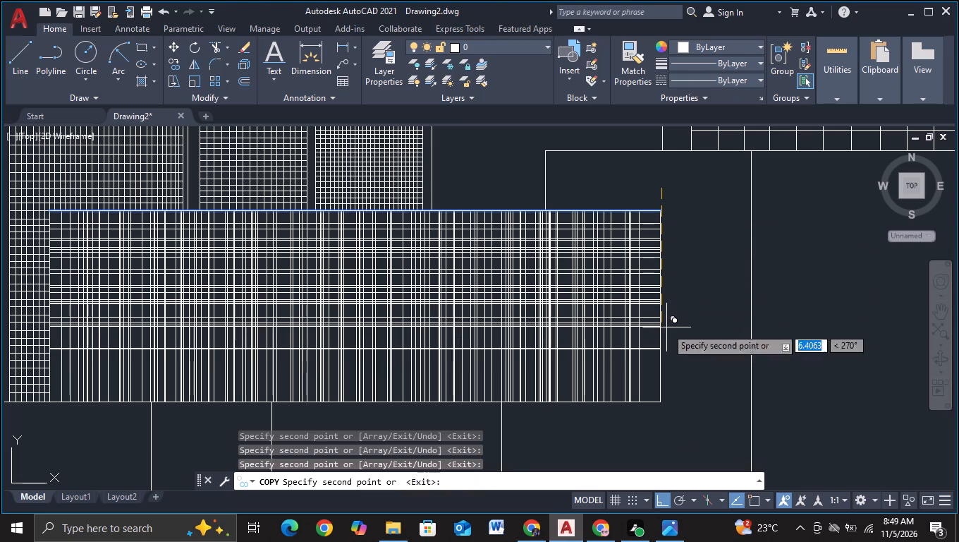
drag(666, 330, 666, 356)
triple_click(666, 356)
click(665, 349)
double_click(666, 342)
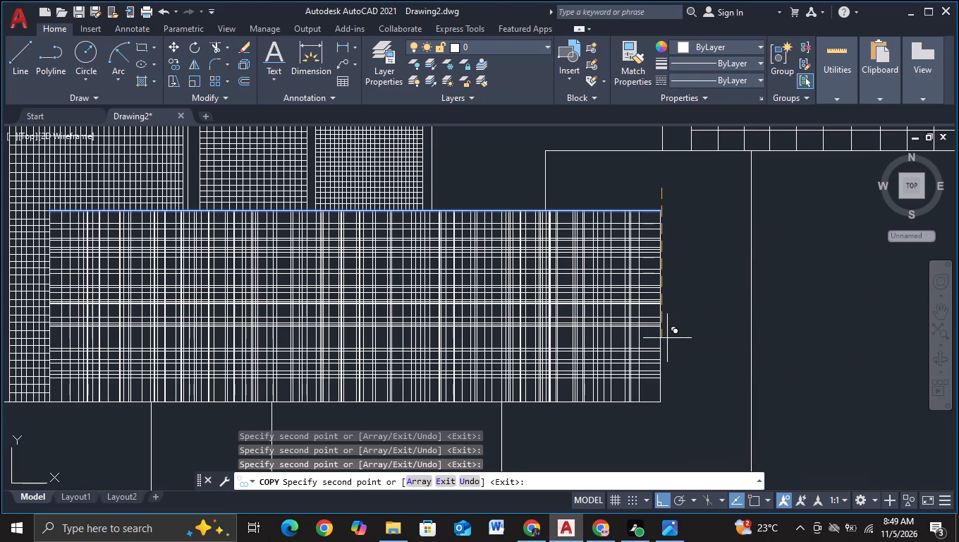
Add closely spaced top-edge copies between the horizontal lines in the lower half of the left wide band.
double_click(671, 331)
drag(679, 312, 680, 318)
click(680, 318)
click(678, 350)
double_click(678, 363)
click(678, 370)
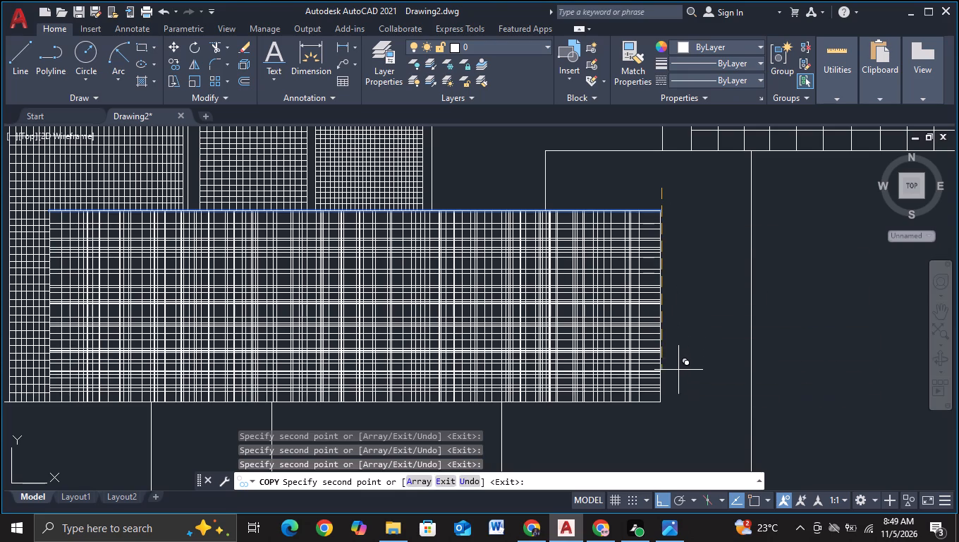
click(678, 373)
Place further top-edge copies upward through the left band to about 4.2 units from the base point and finish the horizontal line pattern.
click(684, 347)
drag(688, 328, 688, 314)
click(685, 309)
click(685, 301)
drag(685, 291, 687, 284)
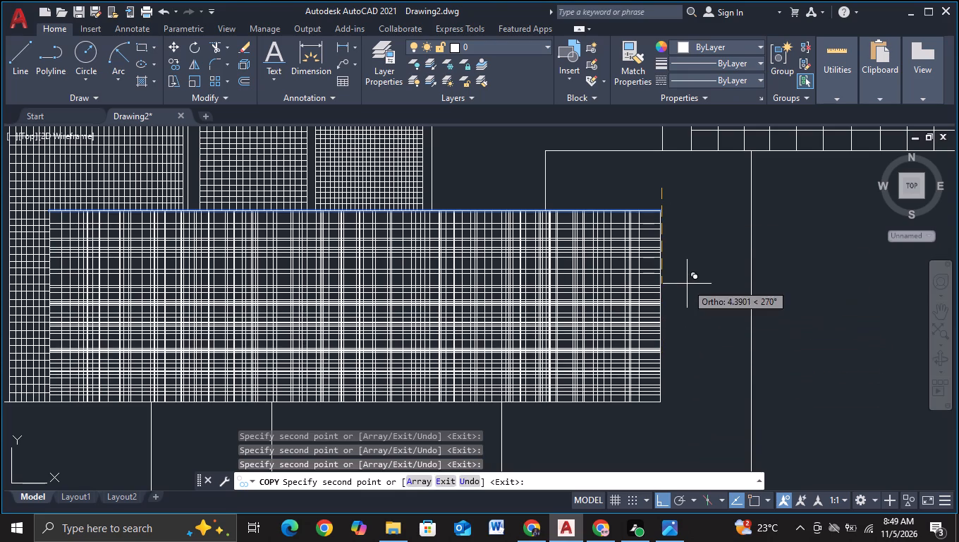
drag(687, 284, 687, 282)
click(687, 278)
drag(687, 278, 681, 295)
key(Escape)
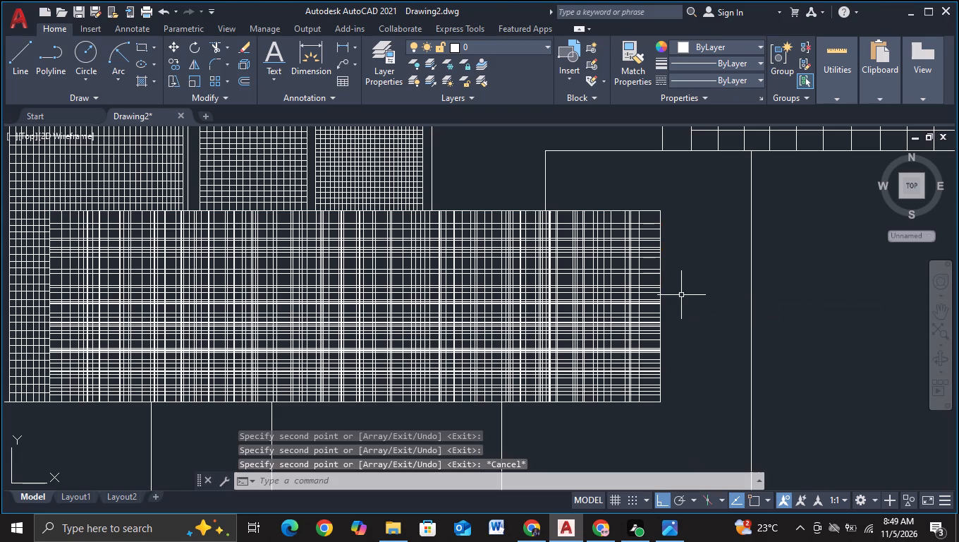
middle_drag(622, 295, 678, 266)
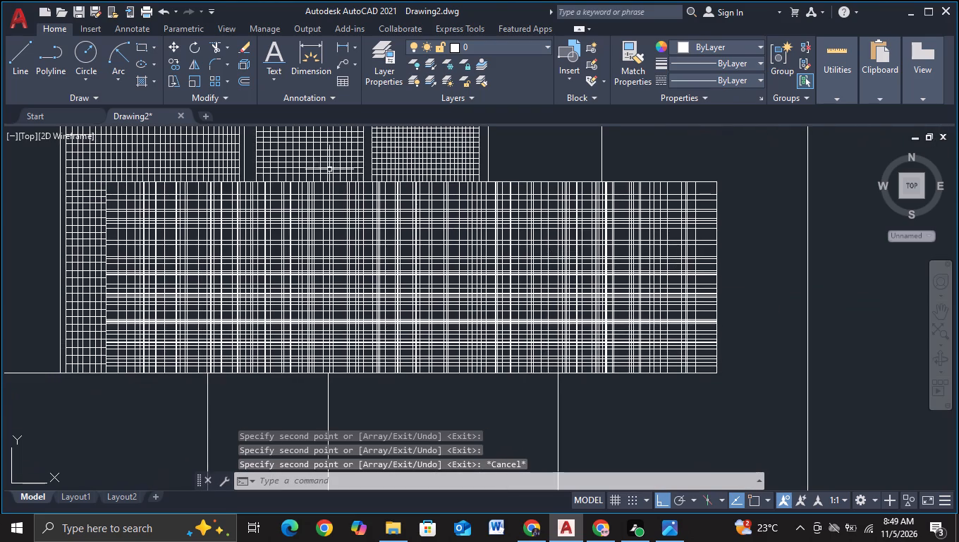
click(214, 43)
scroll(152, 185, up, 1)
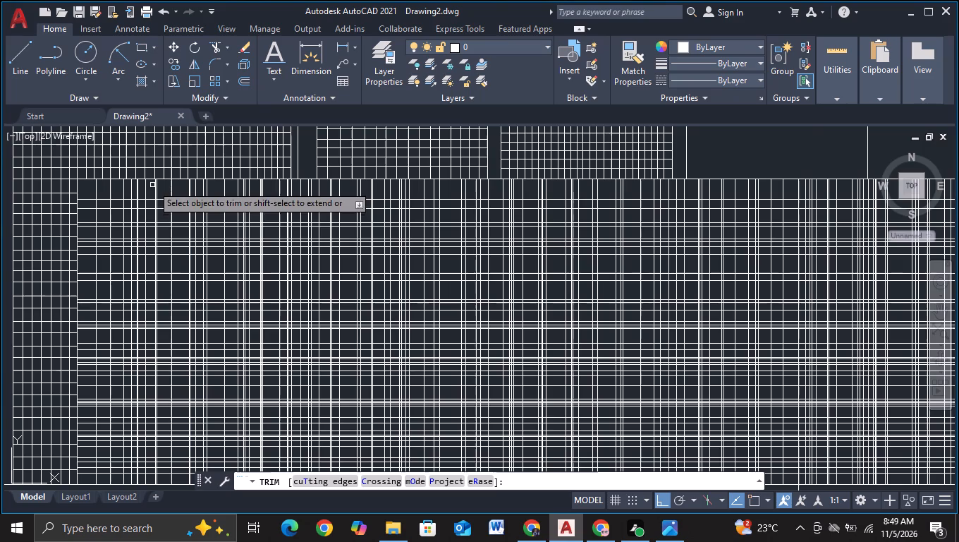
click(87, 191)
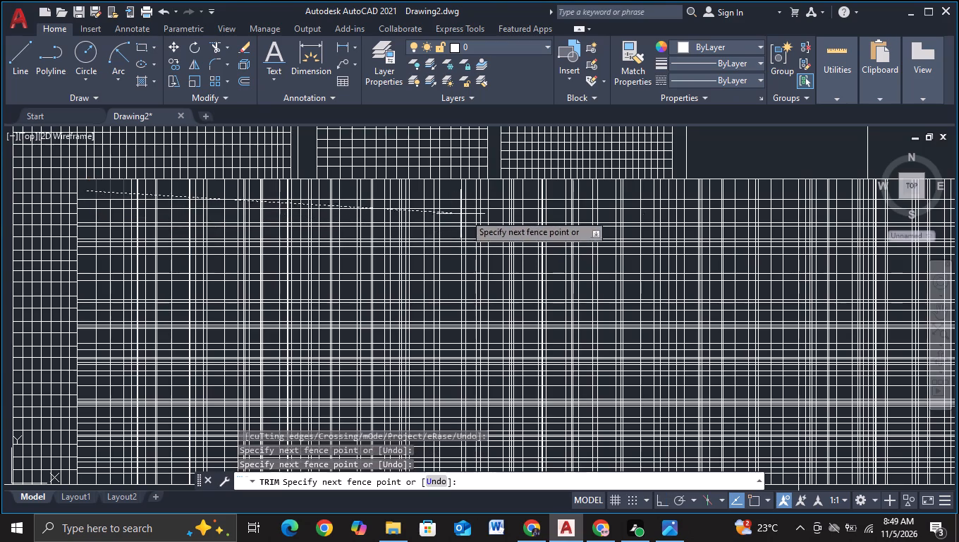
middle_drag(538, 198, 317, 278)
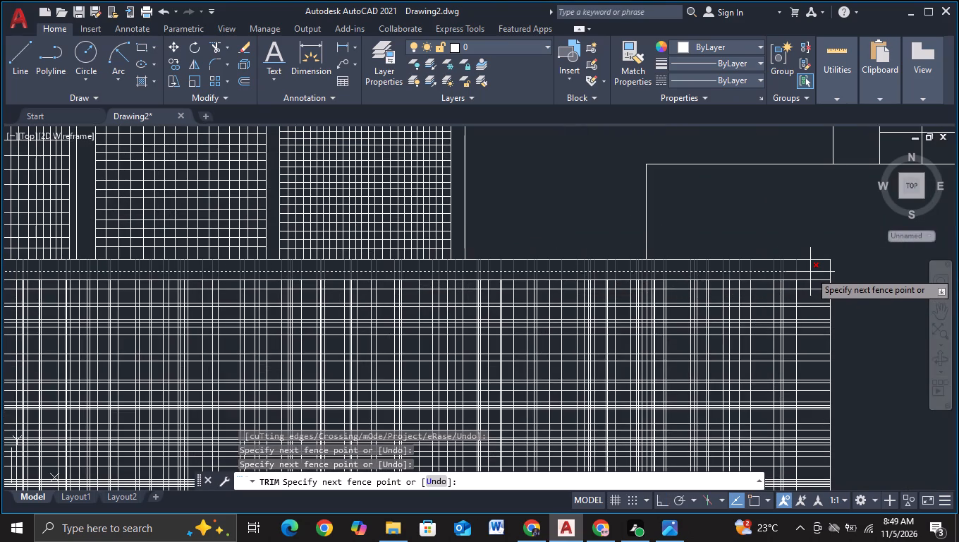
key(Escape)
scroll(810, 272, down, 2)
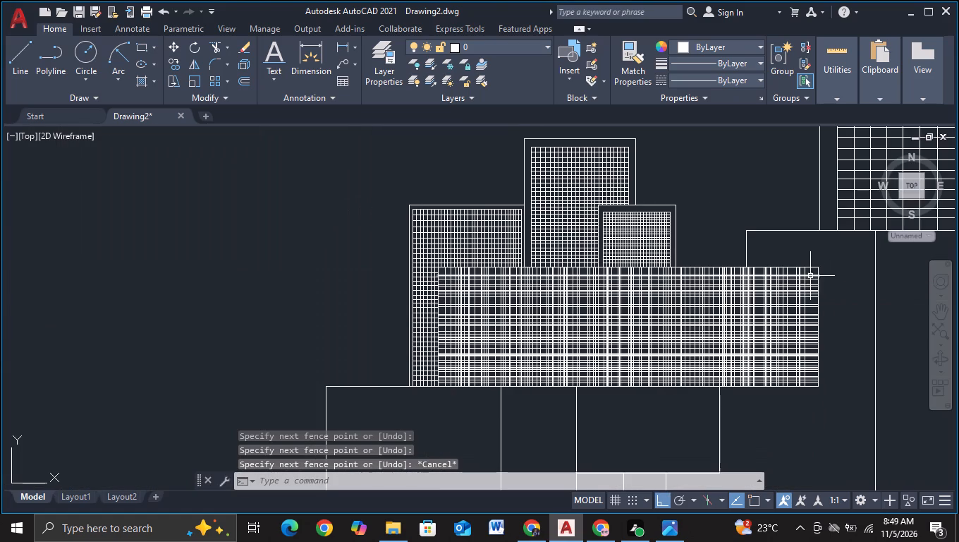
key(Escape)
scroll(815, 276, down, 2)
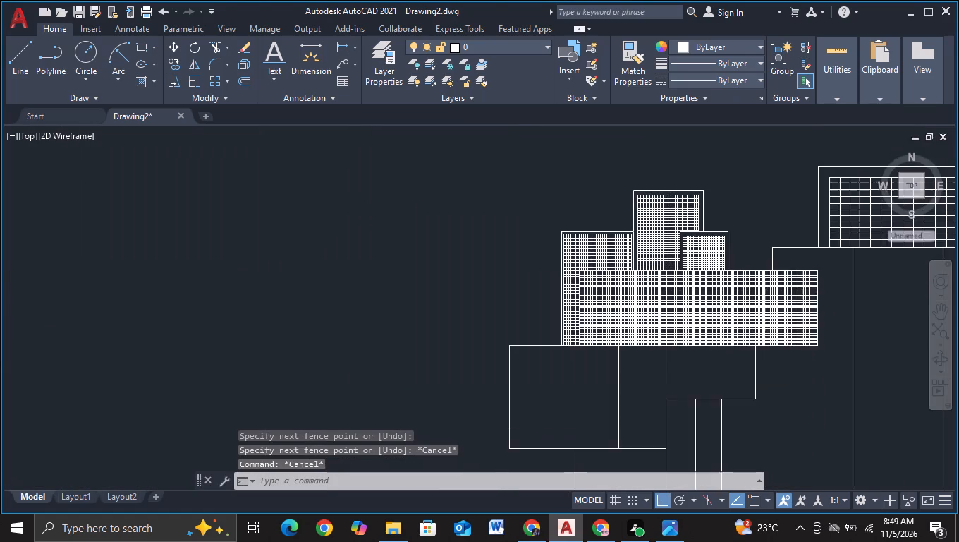
Trim away the first vertical line beside the inner edge of the right wide band.
middle_drag(826, 280, 365, 251)
scroll(380, 256, up, 1)
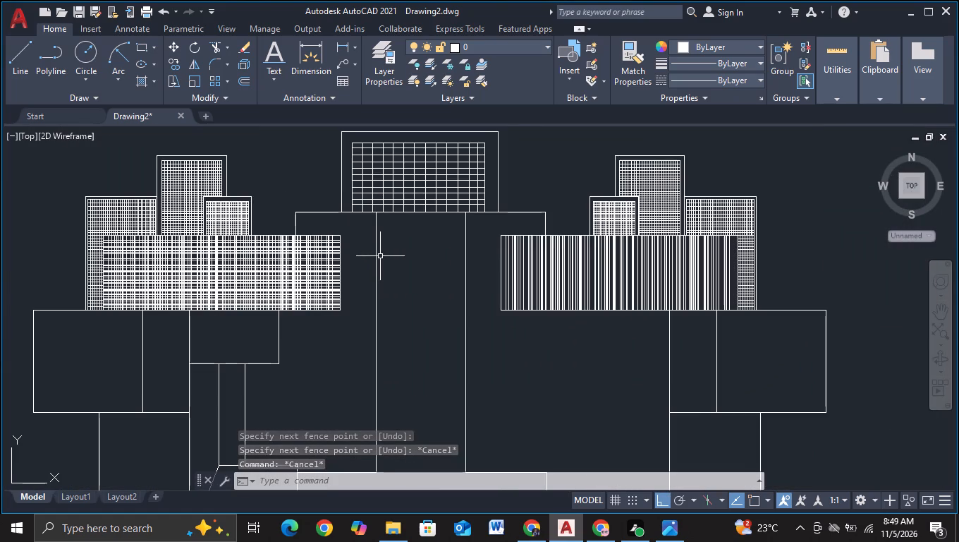
middle_drag(380, 256, 469, 261)
scroll(469, 261, up, 1)
scroll(468, 263, down, 1)
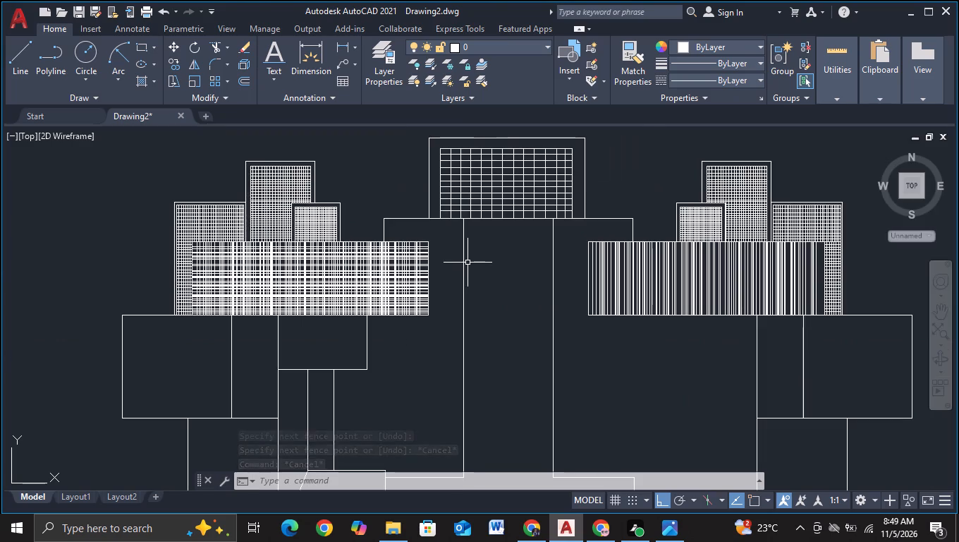
middle_drag(451, 263, 559, 253)
scroll(504, 249, up, 2)
scroll(483, 270, down, 1)
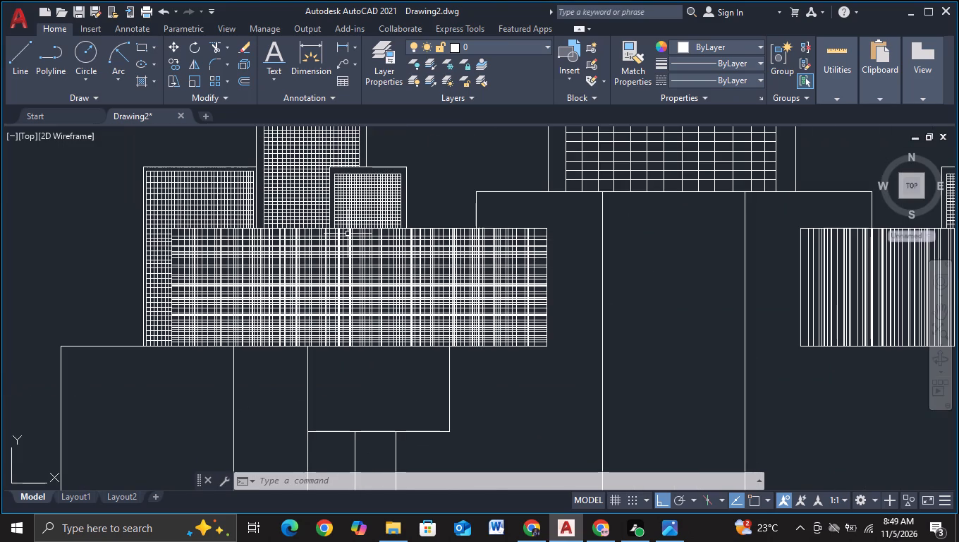
middle_drag(411, 245, 100, 174)
middle_drag(647, 275, 474, 301)
scroll(463, 247, up, 1)
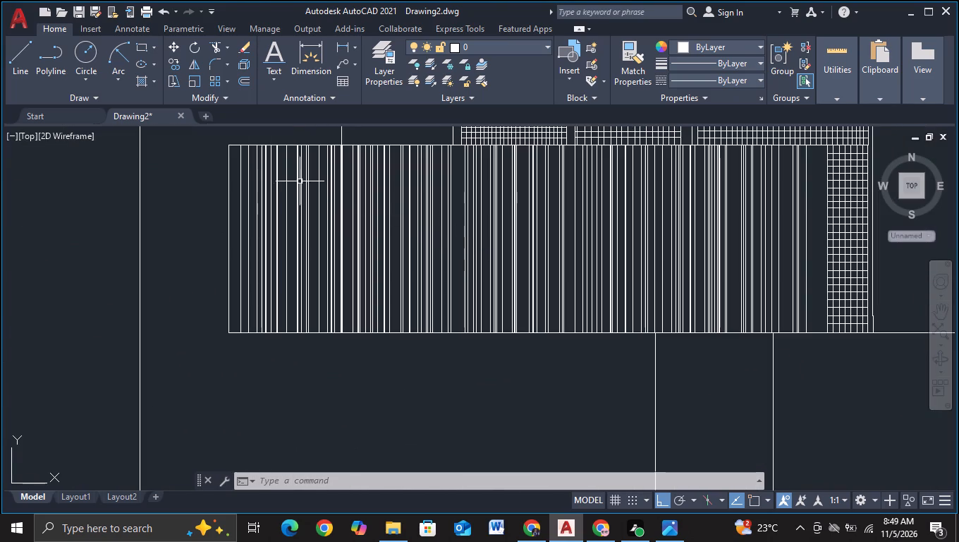
click(215, 41)
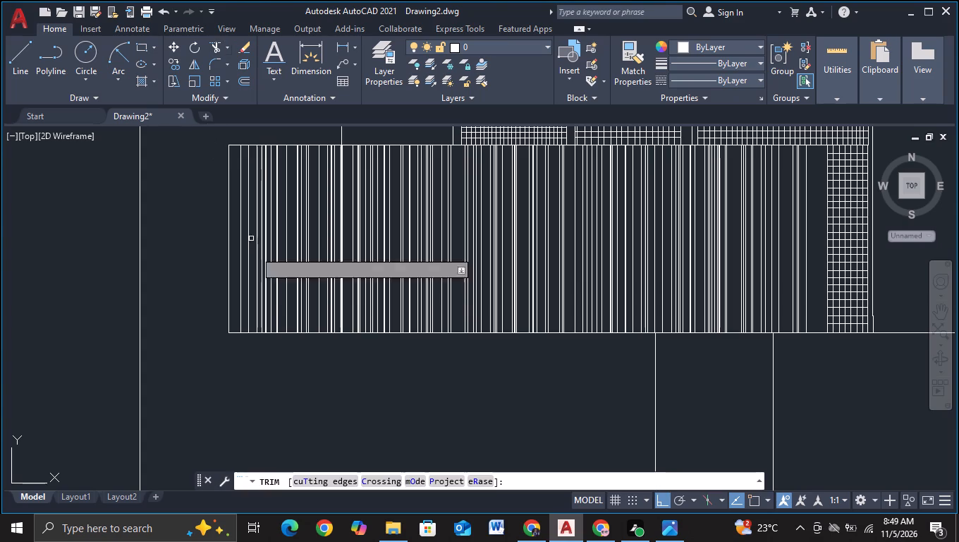
click(238, 286)
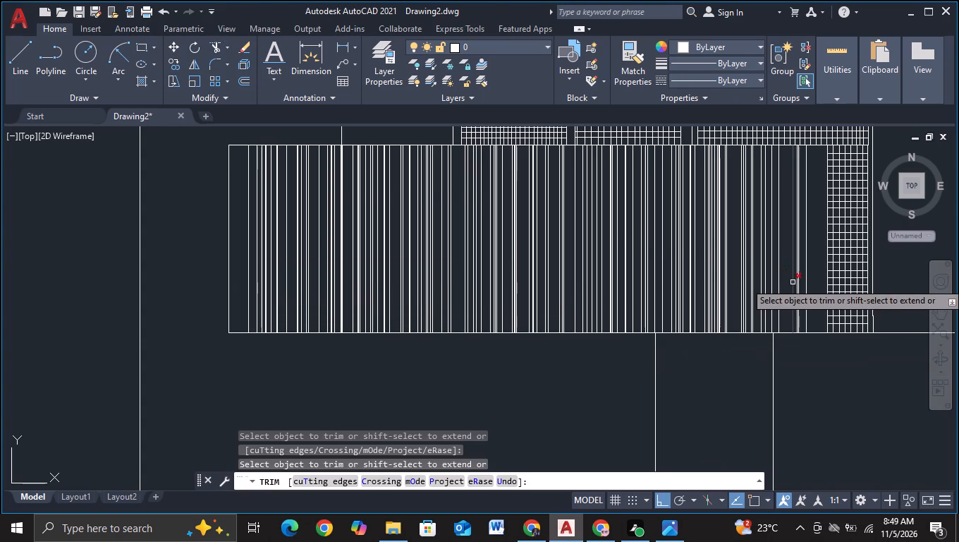
key(Escape)
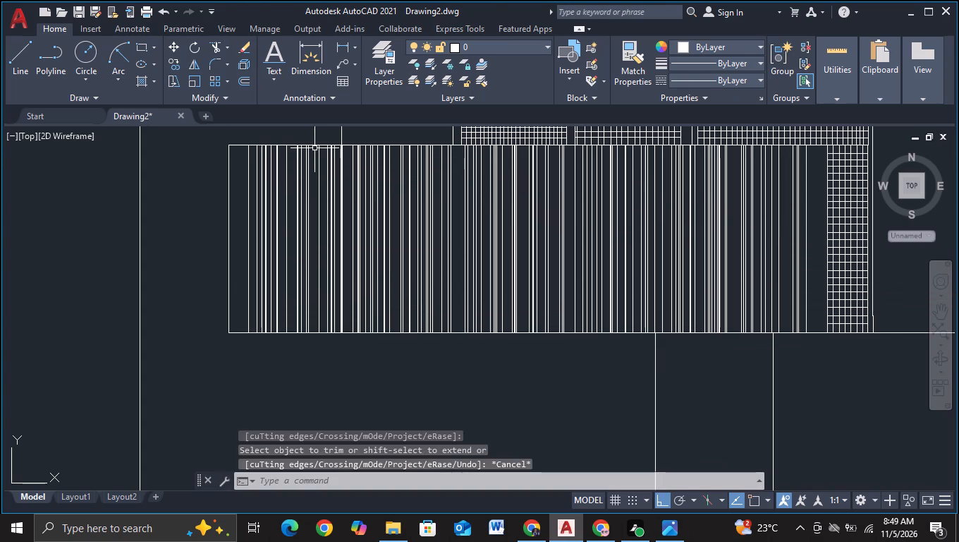
Copy the right wide band's top edge downward twice, to just below the top edge and just above the bottom edge.
click(322, 145)
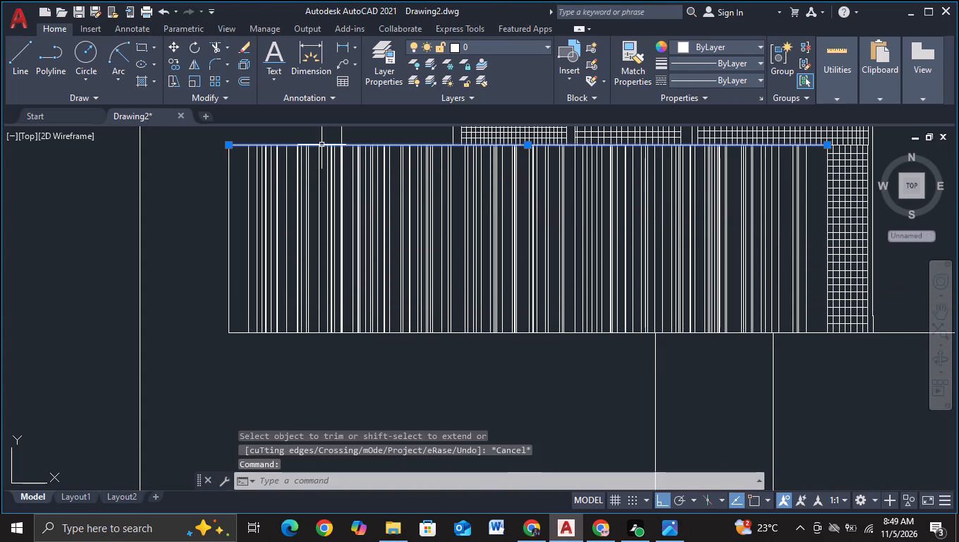
key(c)
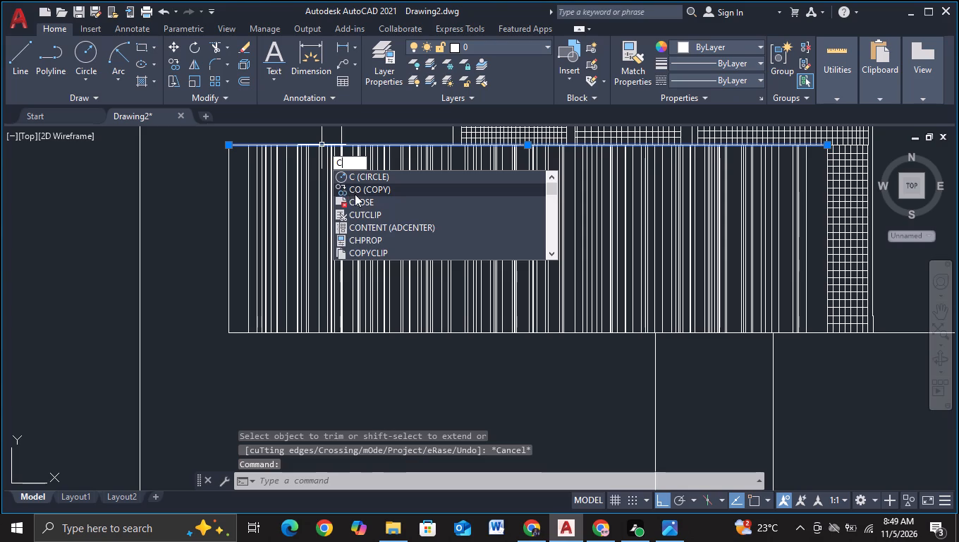
click(355, 191)
click(355, 191)
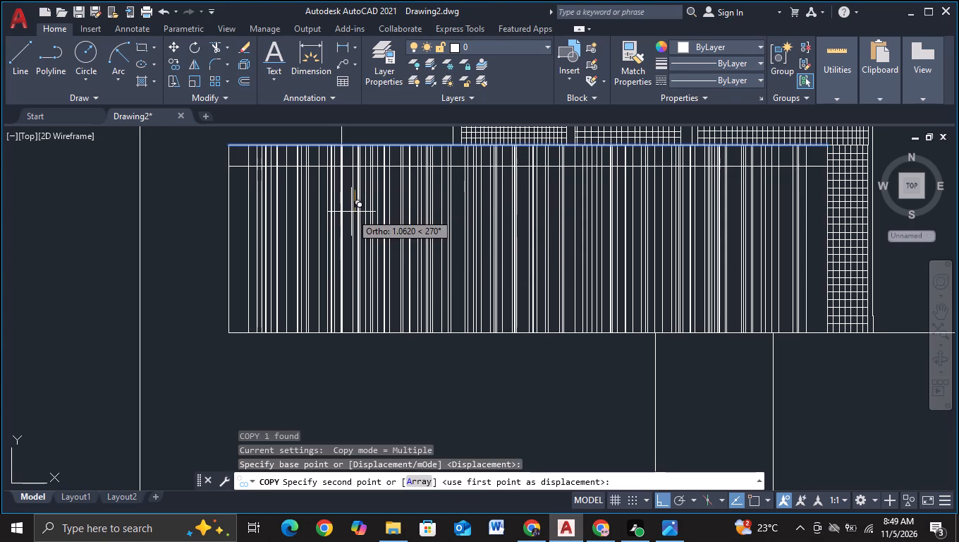
click(353, 205)
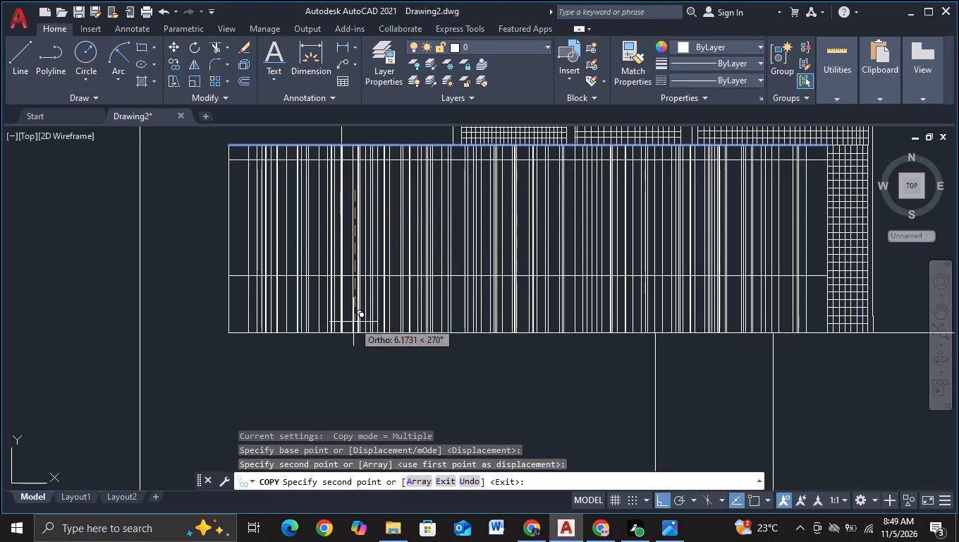
click(355, 365)
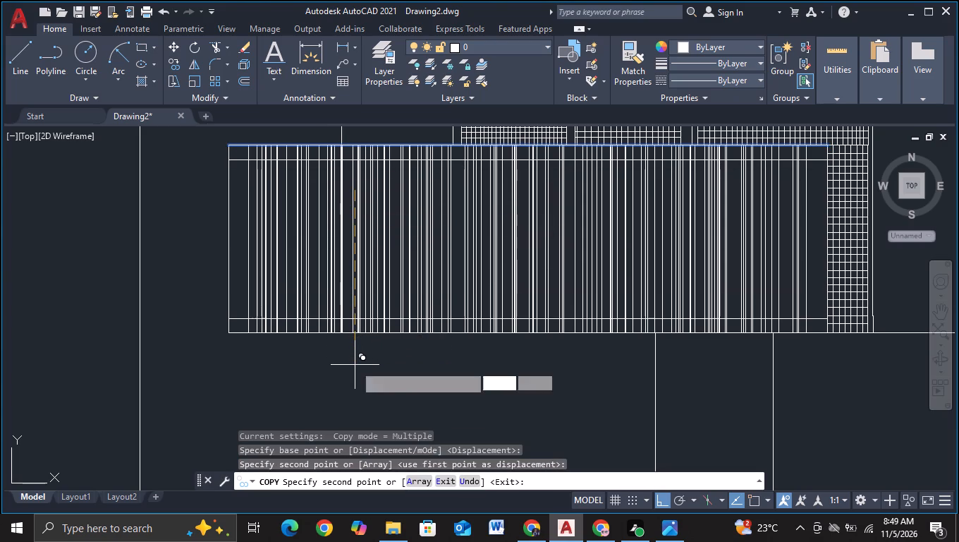
key(Escape)
Fence-trim the right band's vertical lines above the upper inset line and below the lower inset line.
click(218, 49)
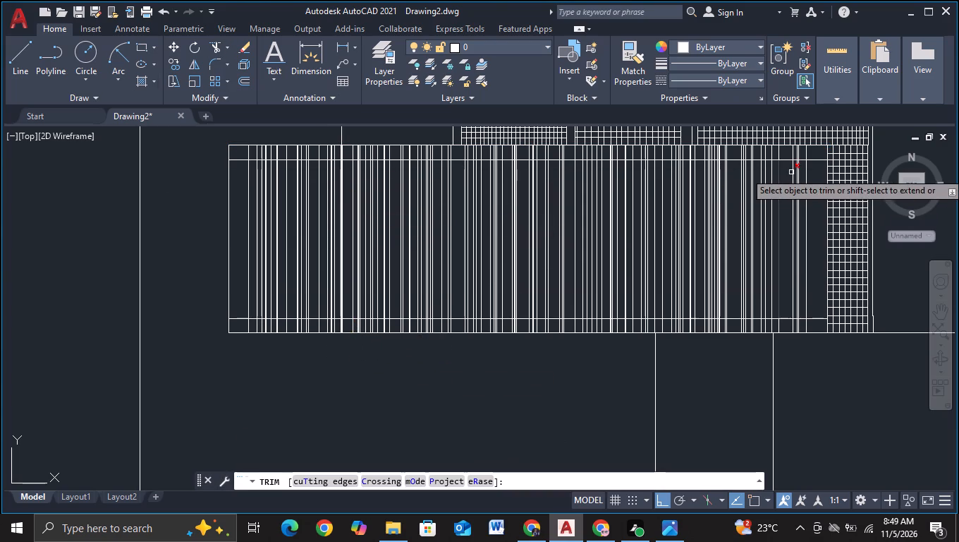
click(819, 154)
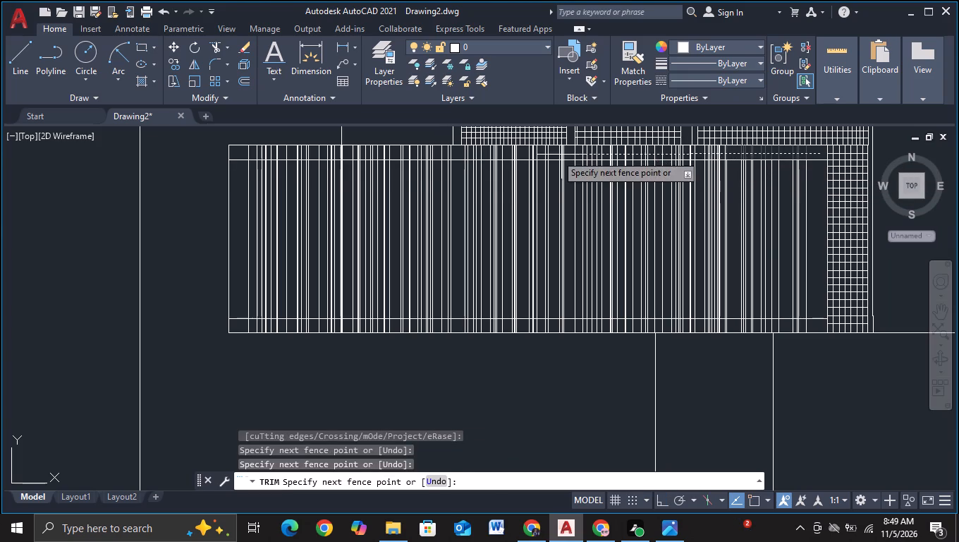
click(248, 151)
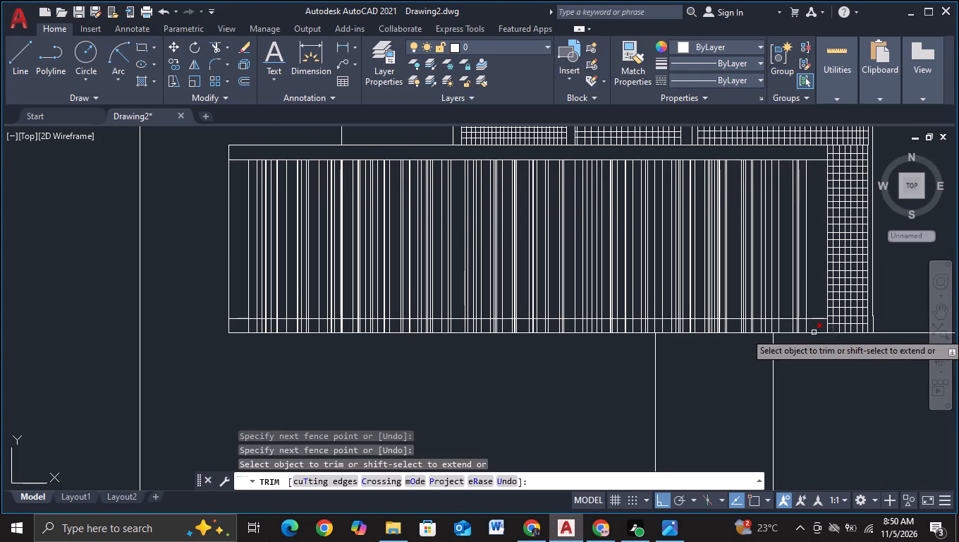
click(810, 327)
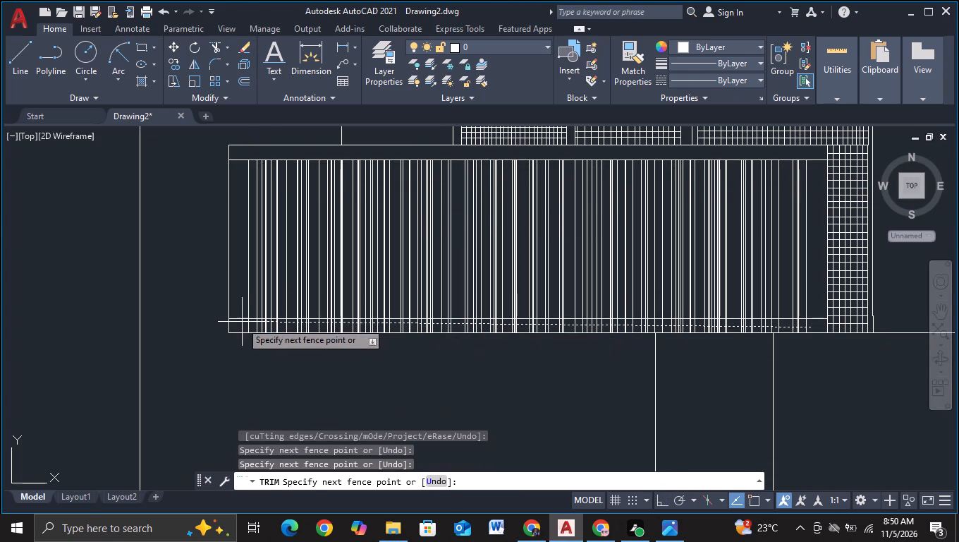
click(238, 322)
Trim both ends of the two horizontal inset lines back to the outermost vertical lines, leaving a clear margin around the right band's pattern.
click(242, 318)
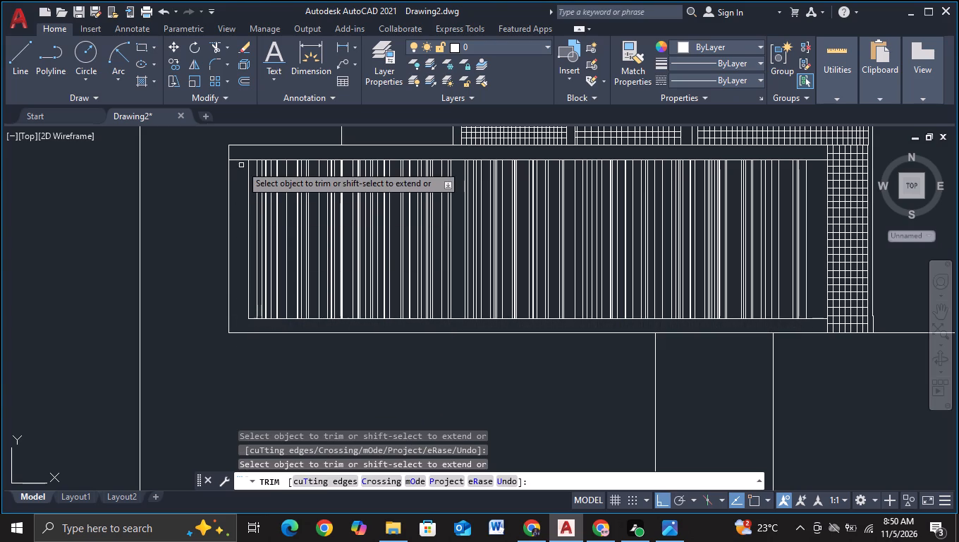
click(239, 159)
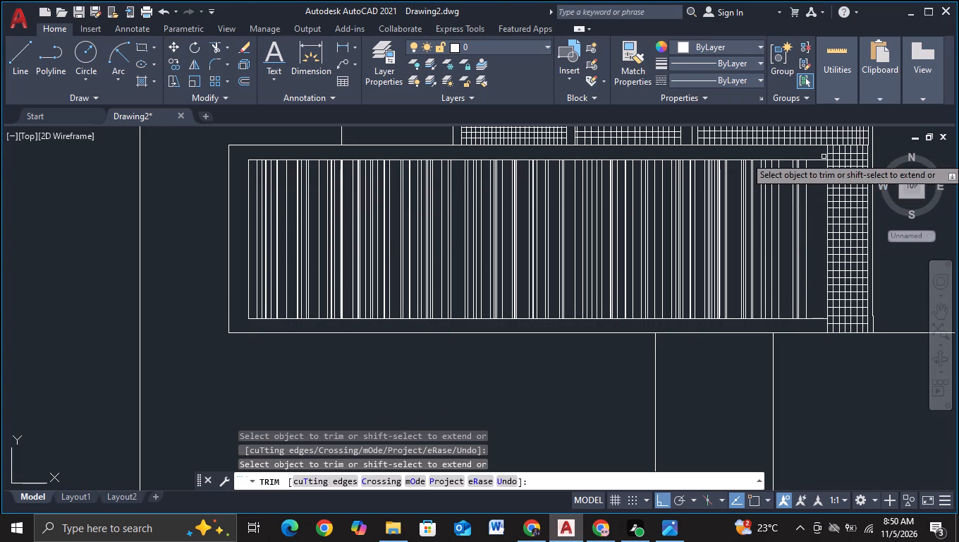
click(819, 159)
click(817, 319)
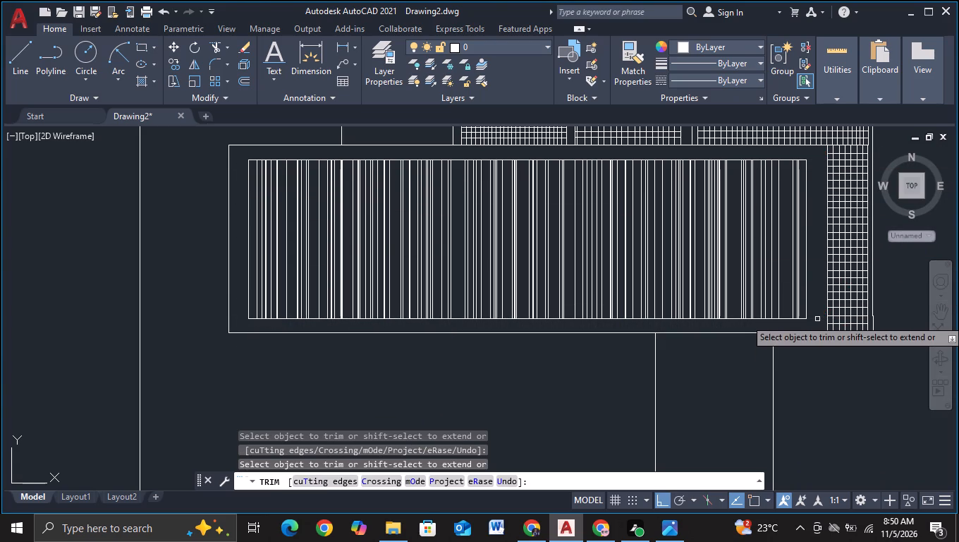
key(Escape)
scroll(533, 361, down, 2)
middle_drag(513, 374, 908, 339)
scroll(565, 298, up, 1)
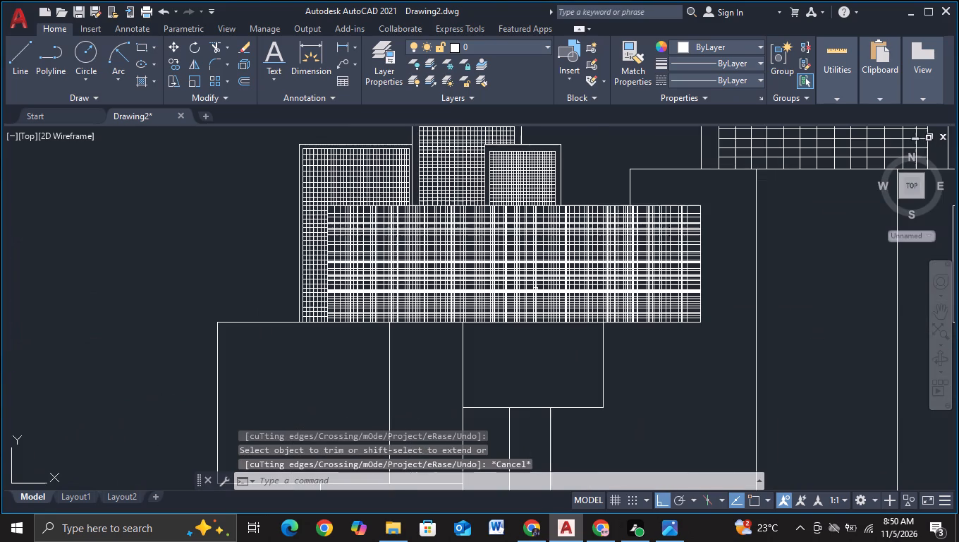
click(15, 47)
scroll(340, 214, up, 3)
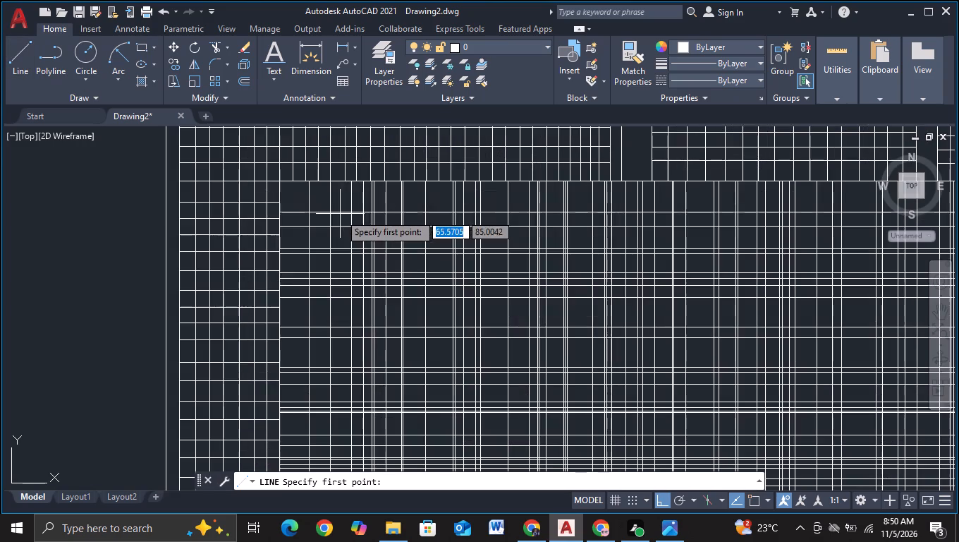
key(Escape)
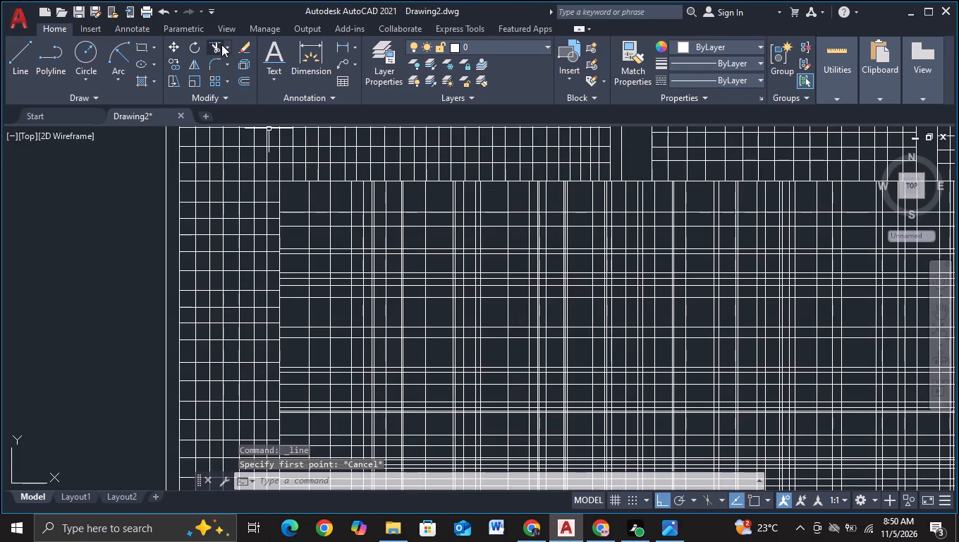
Fence-trim the left wide band's vertical lines above its upper inset line, along the band's full width.
click(216, 46)
click(302, 198)
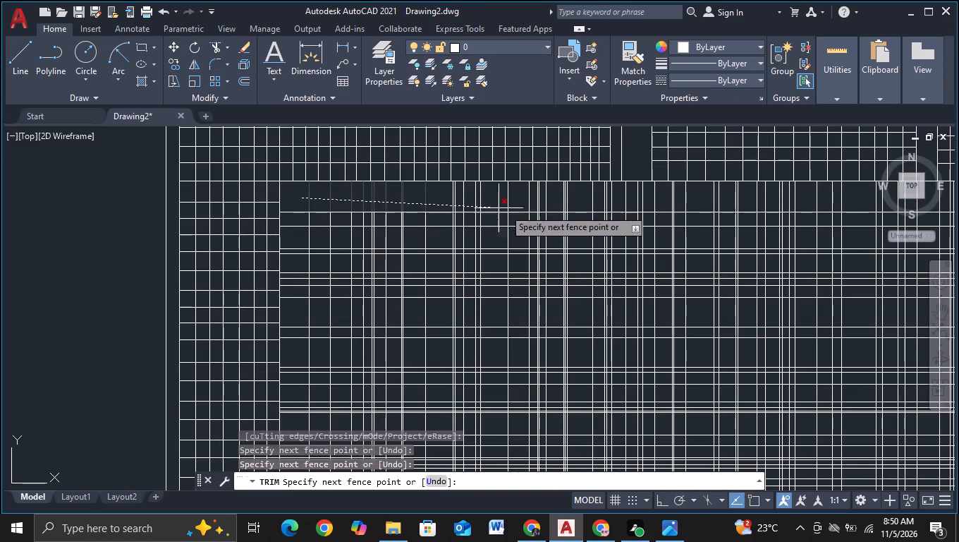
scroll(558, 214, down, 3)
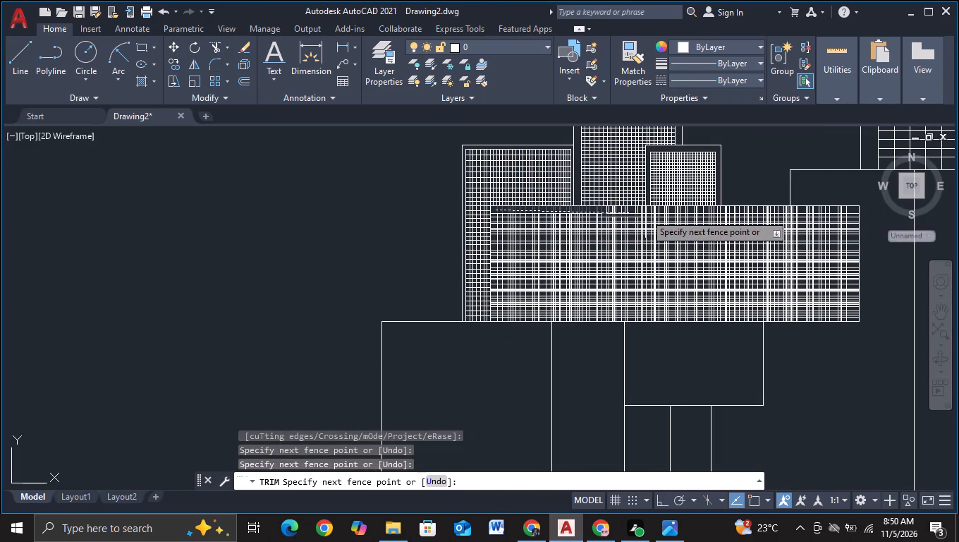
middle_drag(646, 214, 398, 222)
scroll(429, 215, up, 1)
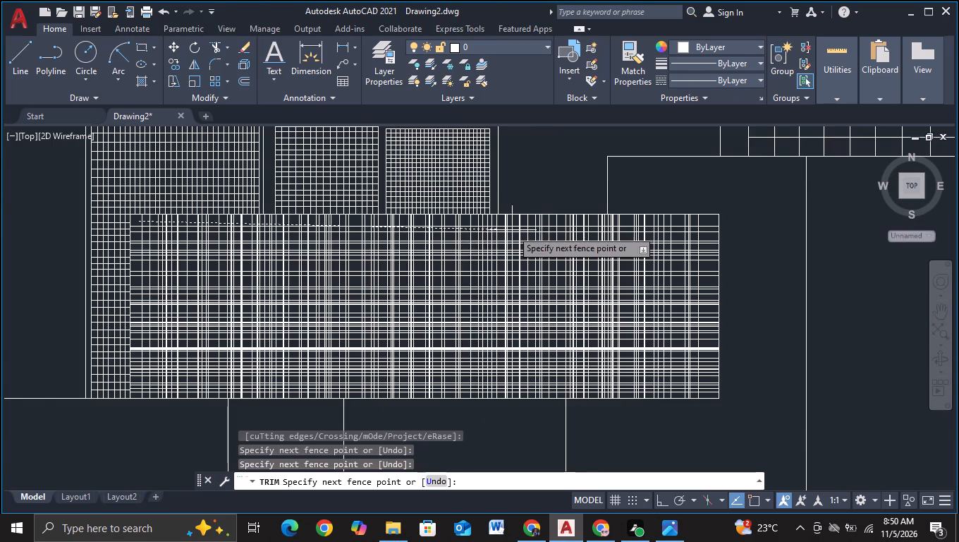
scroll(513, 230, up, 1)
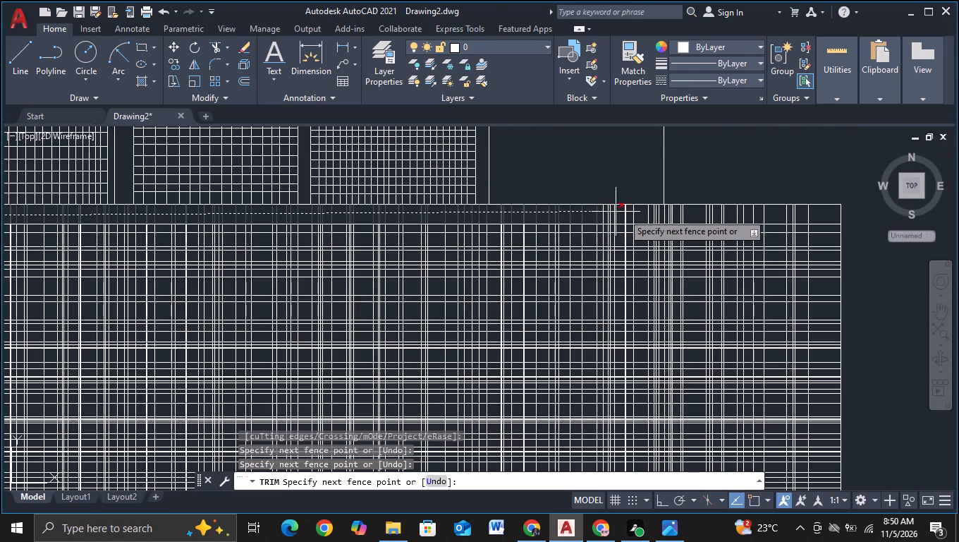
click(823, 212)
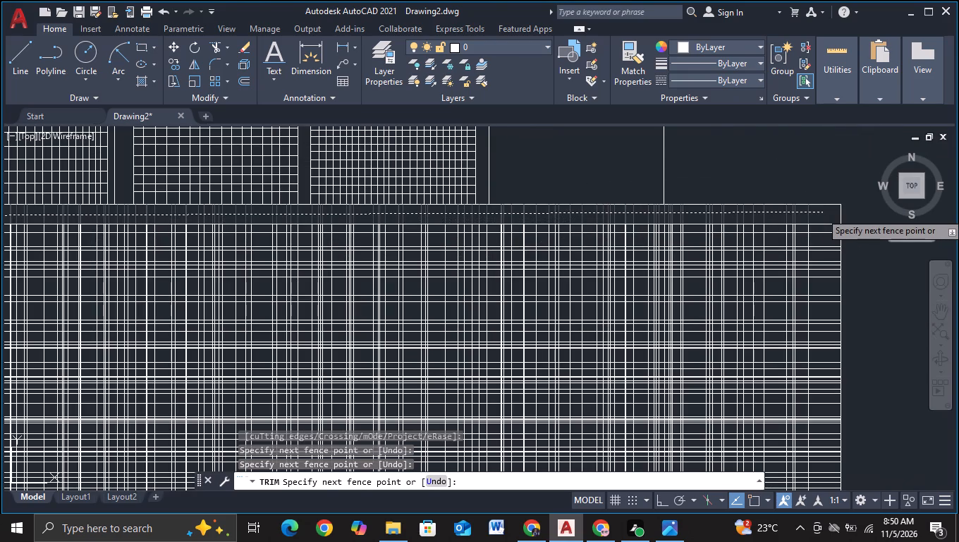
Trim the left band's horizontal lines, including the inset lines, beyond the outermost vertical lines at both ends of the pattern.
click(823, 212)
middle_drag(829, 322, 658, 236)
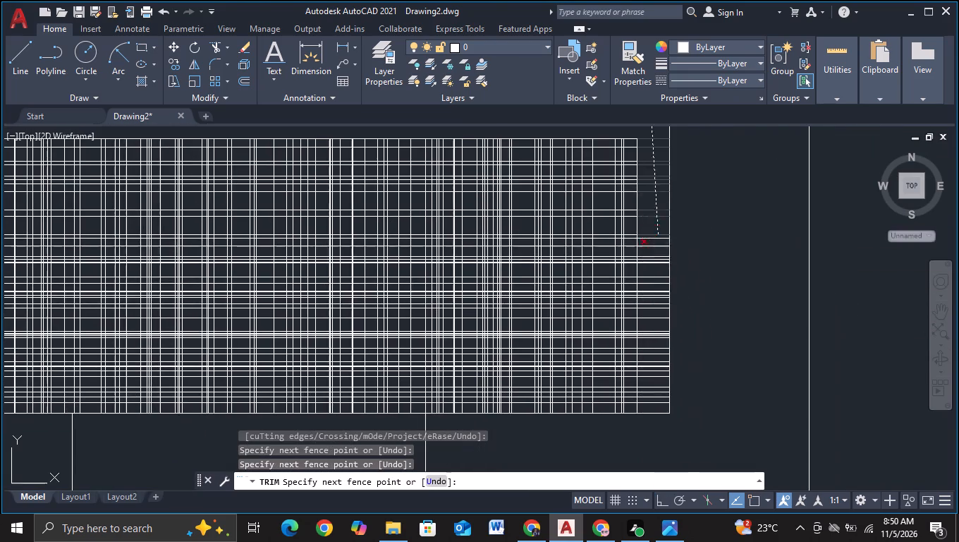
click(652, 399)
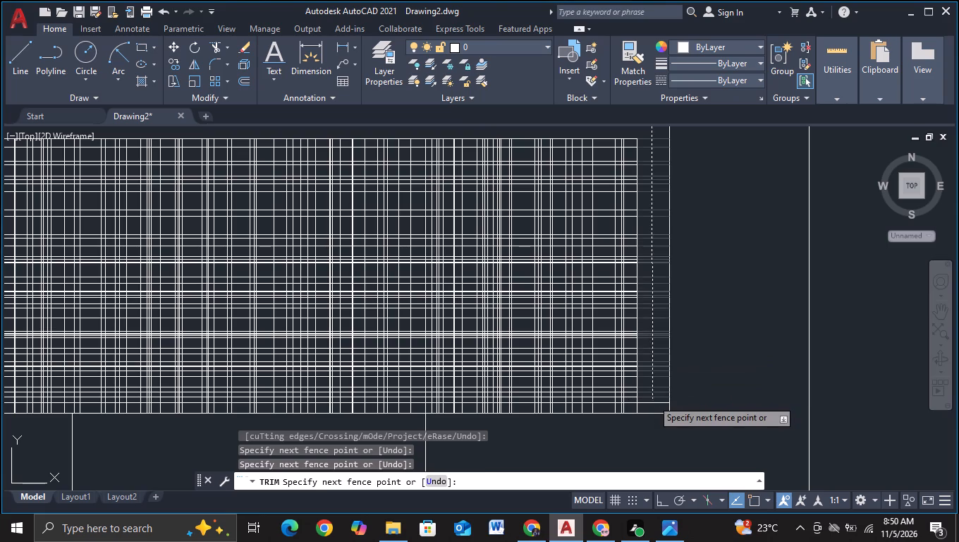
scroll(648, 385, down, 2)
scroll(329, 390, up, 2)
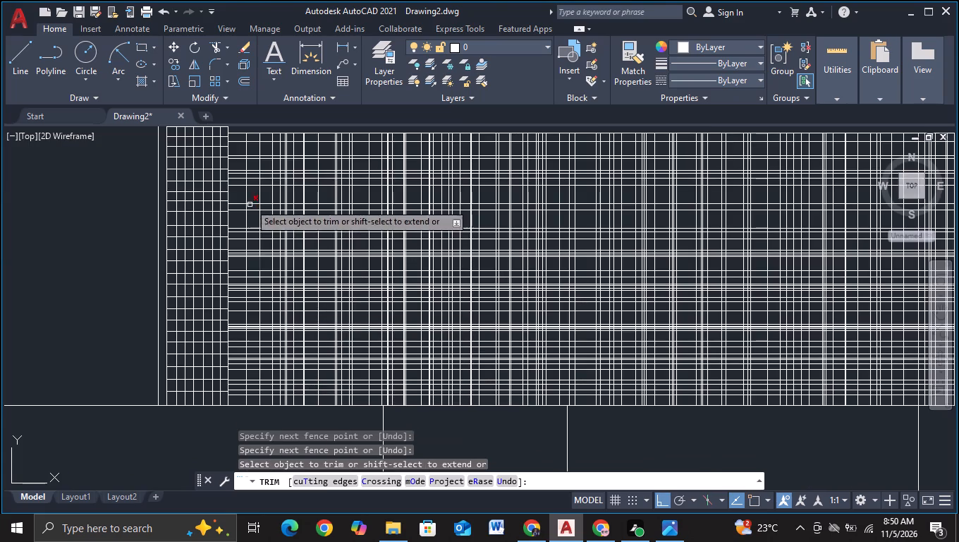
middle_drag(240, 192, 250, 250)
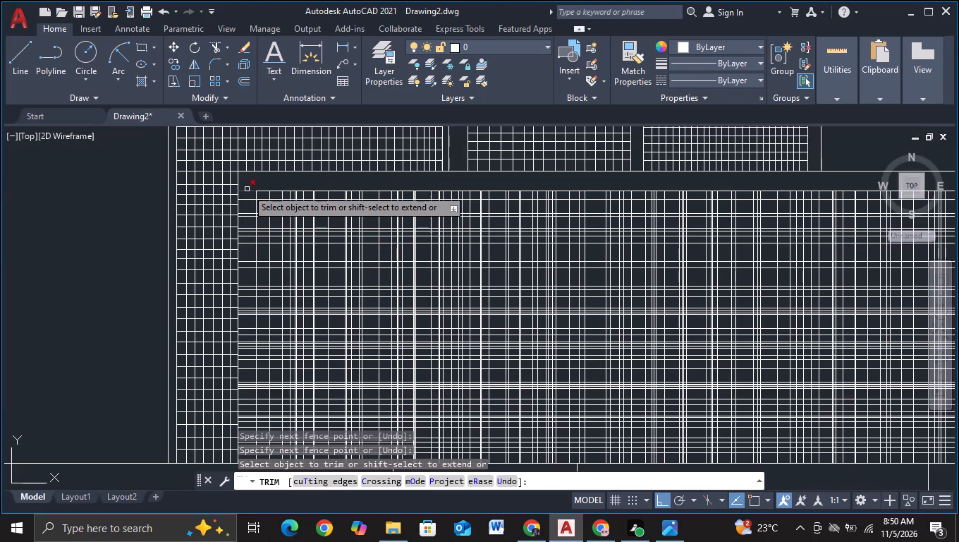
click(247, 189)
click(249, 188)
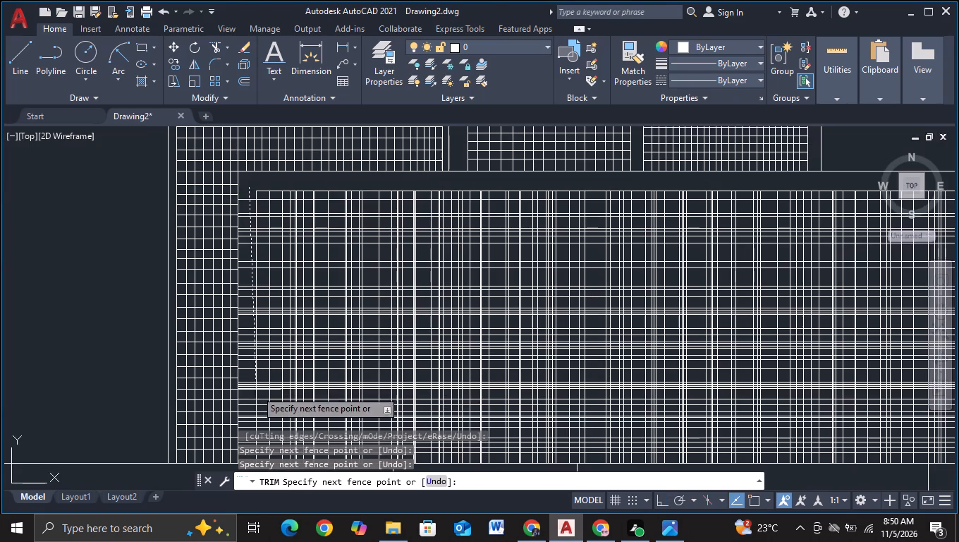
middle_drag(248, 414, 287, 314)
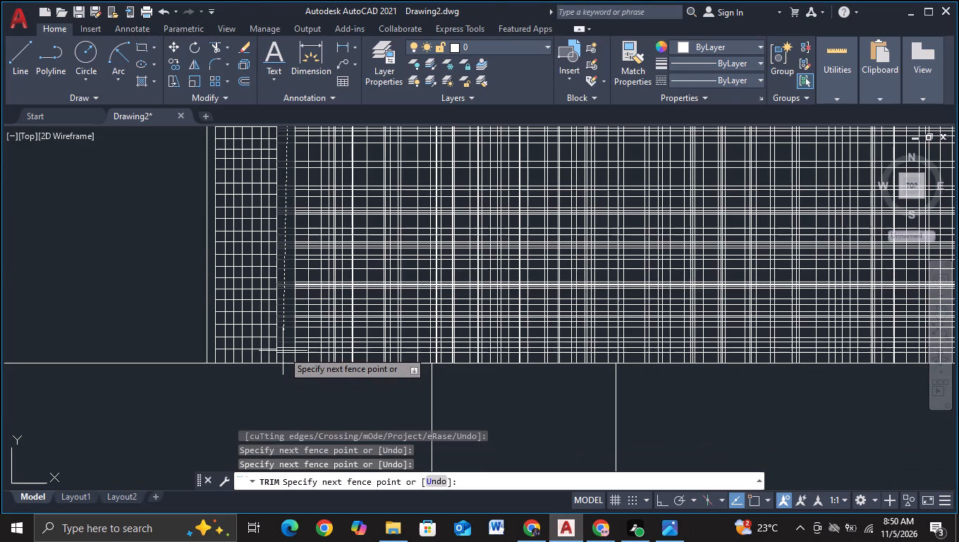
click(283, 351)
scroll(287, 350, down, 1)
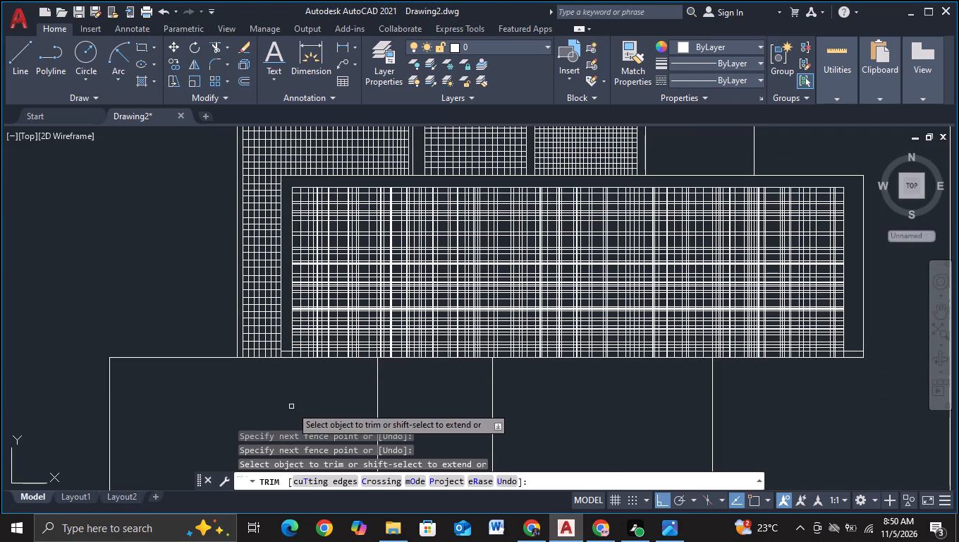
click(857, 352)
Widen the left band's outer margin by trimming the horizontal lines back to the next vertical line and removing the leftover edge pieces.
scroll(307, 200, up, 2)
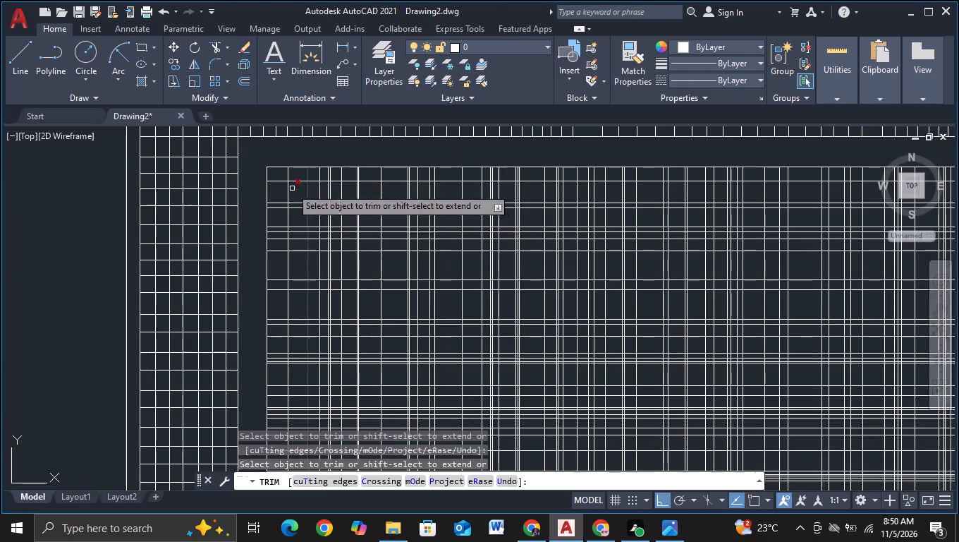
click(274, 159)
middle_drag(280, 317, 270, 223)
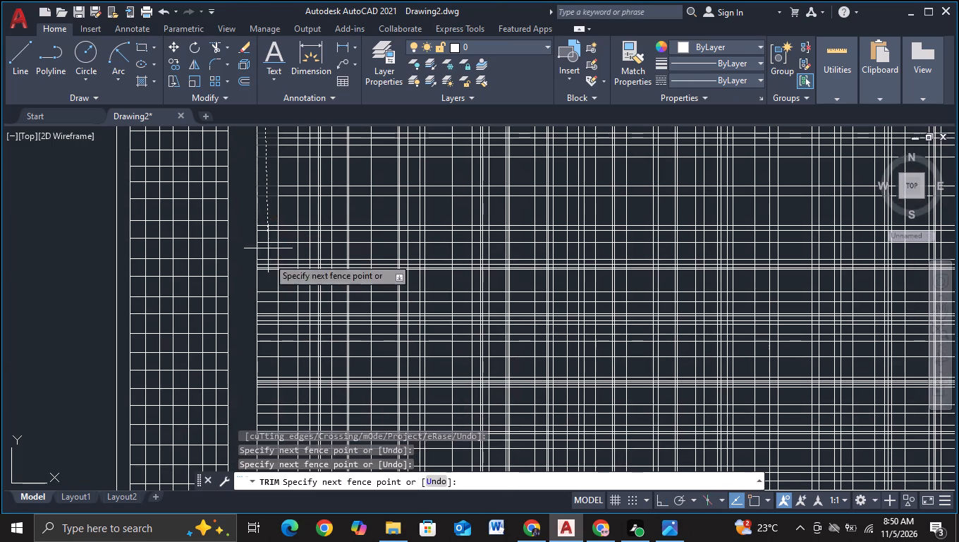
middle_drag(255, 370, 279, 251)
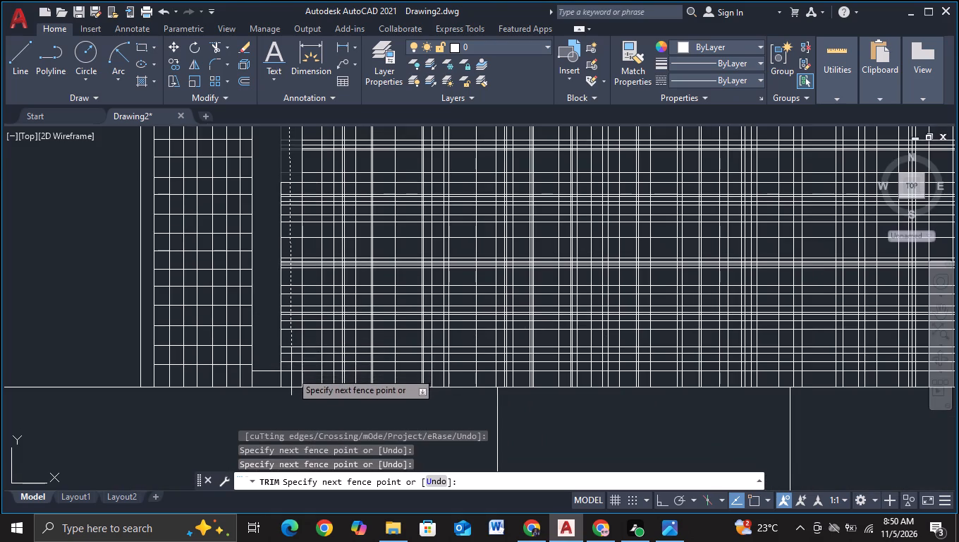
click(289, 377)
click(270, 373)
click(279, 373)
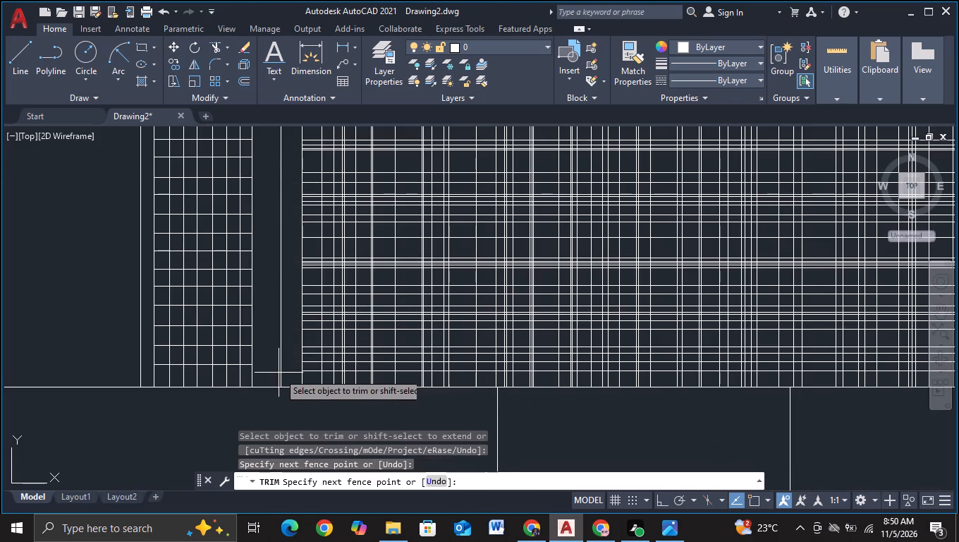
click(286, 363)
scroll(286, 362, down, 3)
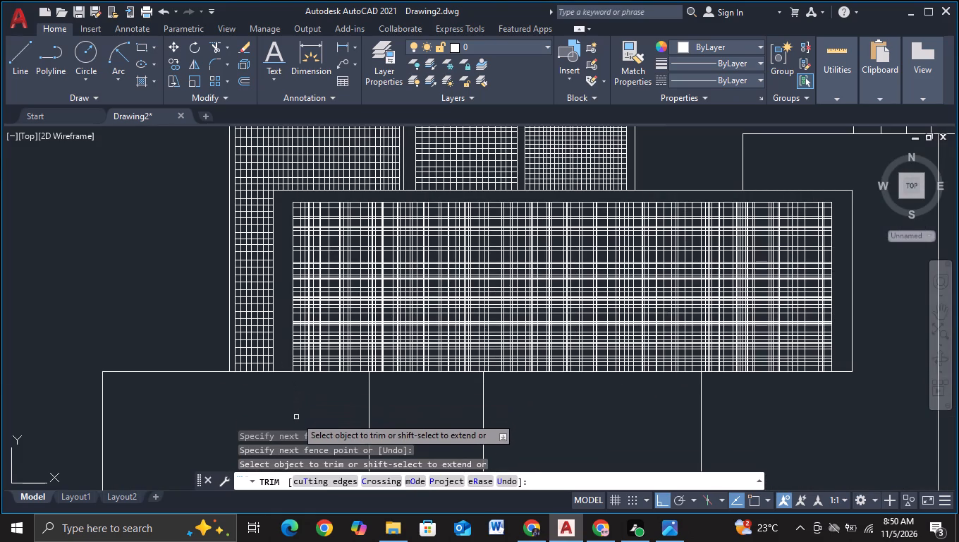
key(Escape)
Examine both patterned wide bands and the still-plain wall areas around the central shaft.
scroll(296, 411, down, 2)
middle_drag(509, 435, 371, 316)
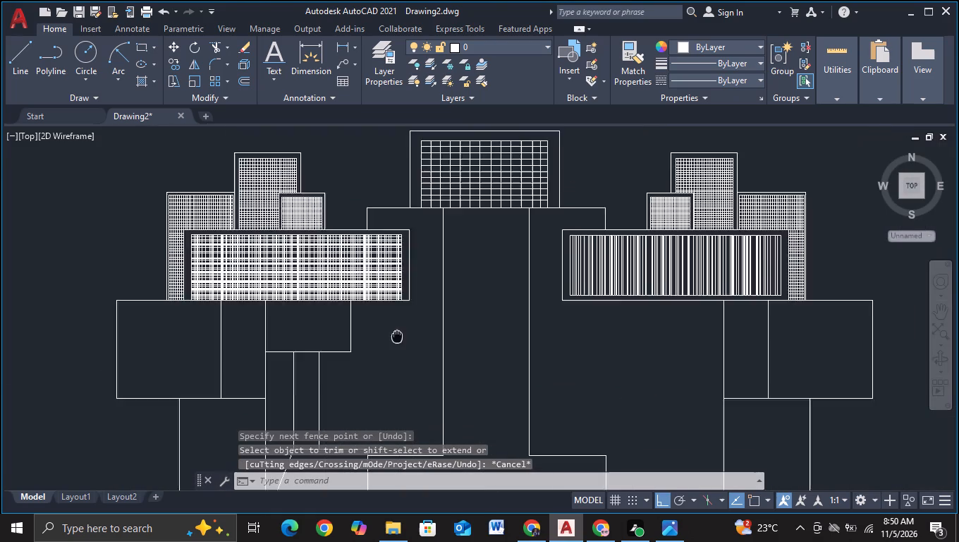
middle_drag(371, 316, 329, 294)
scroll(332, 325, down, 1)
middle_drag(336, 330, 391, 315)
scroll(391, 315, up, 1)
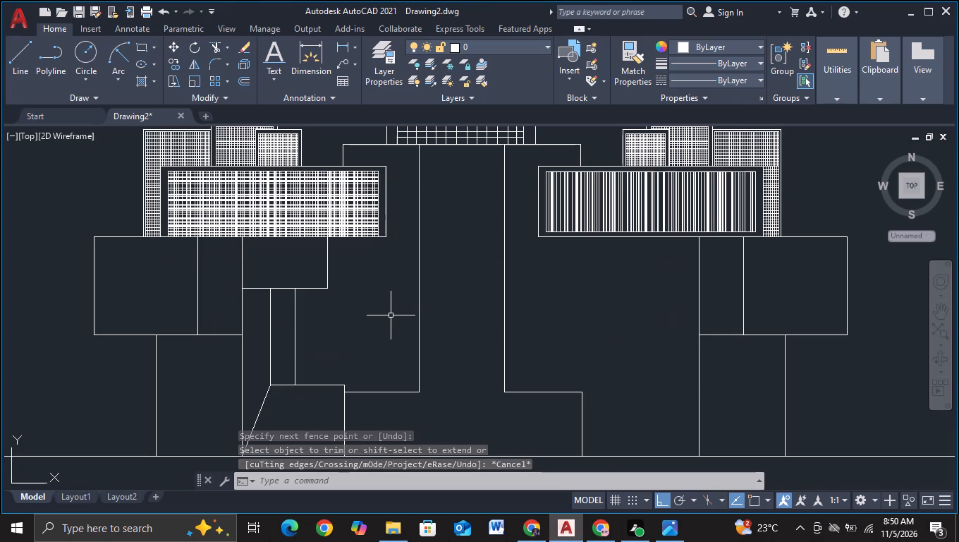
middle_drag(379, 294, 389, 332)
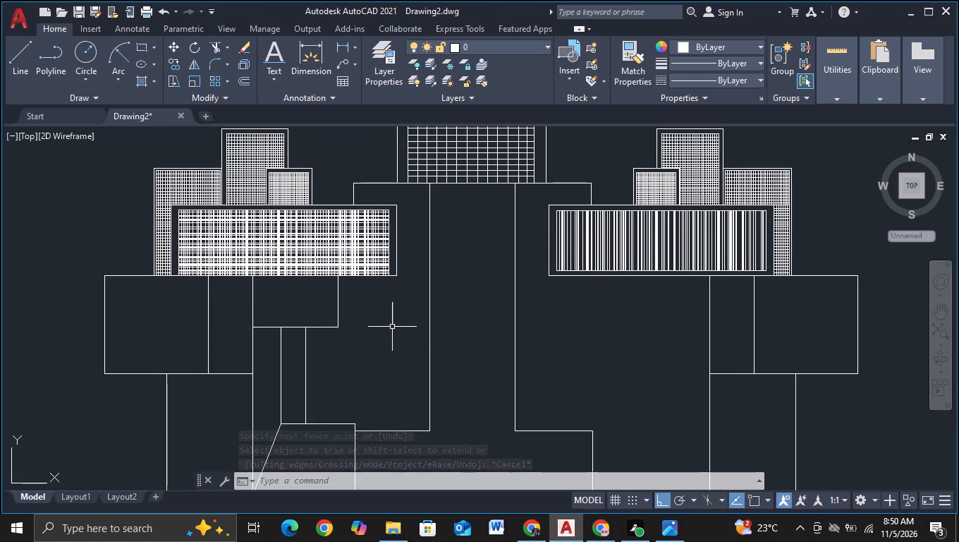
middle_drag(470, 259, 480, 276)
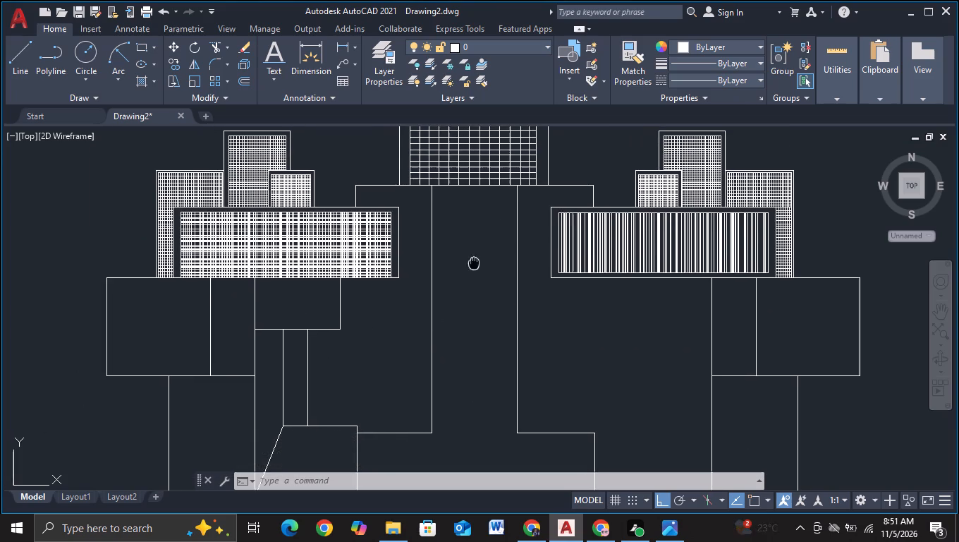
middle_drag(480, 276, 415, 281)
With object snap on, draw a horizontal line about 19 units long joining the facing top corners of the two wide bands.
click(20, 68)
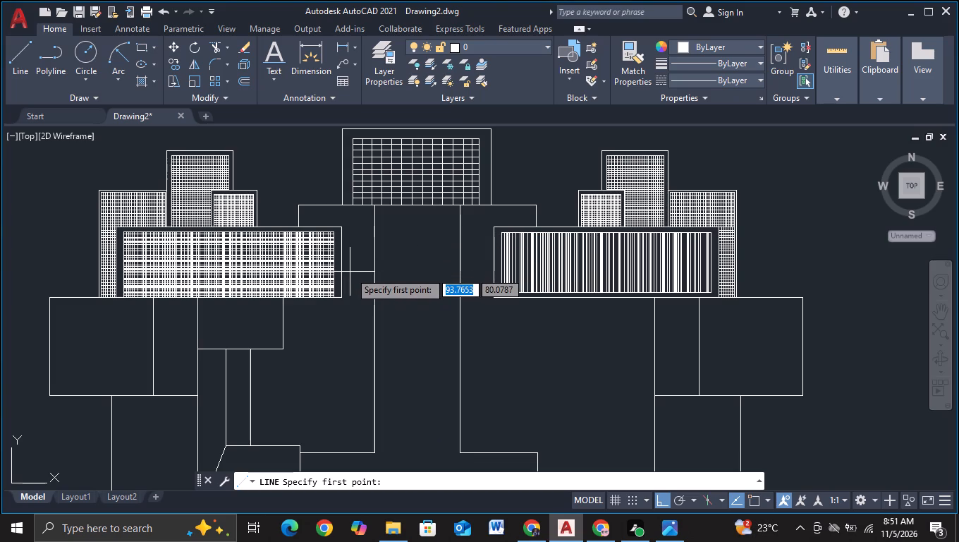
scroll(351, 261, up, 1)
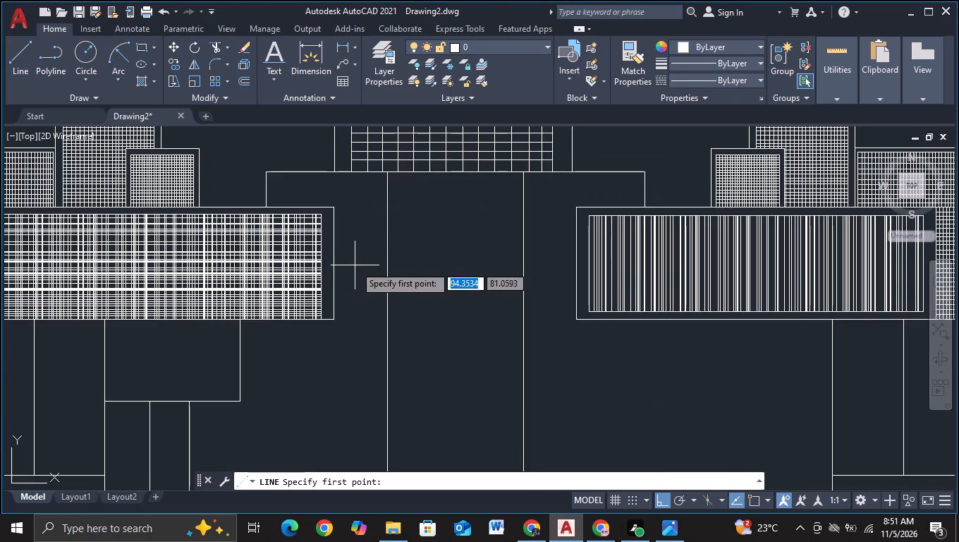
middle_drag(355, 265, 336, 287)
scroll(330, 279, up, 2)
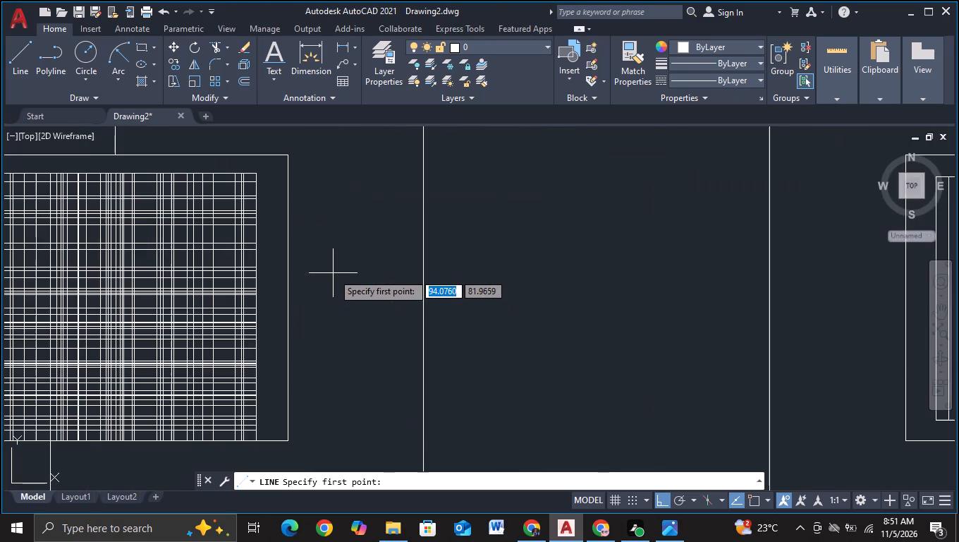
middle_drag(333, 273, 341, 315)
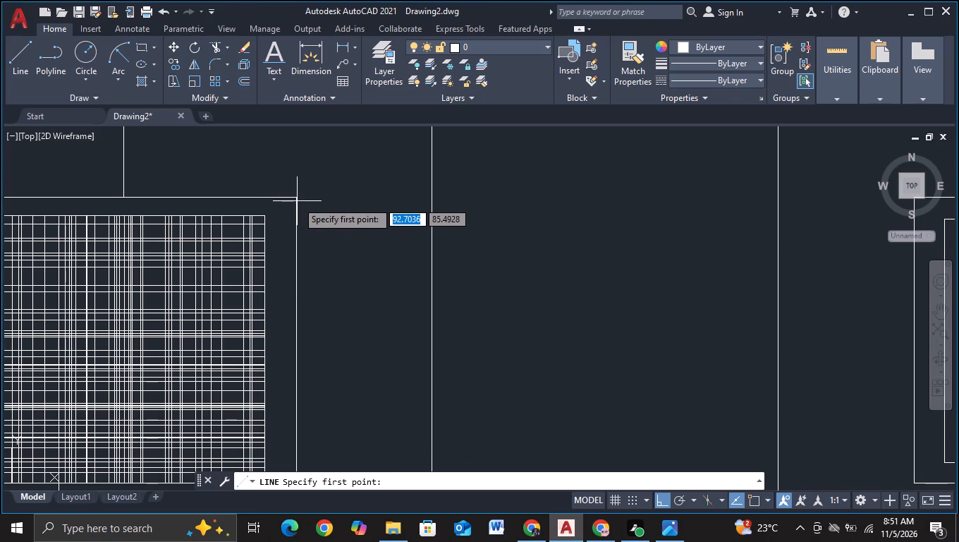
key(F3)
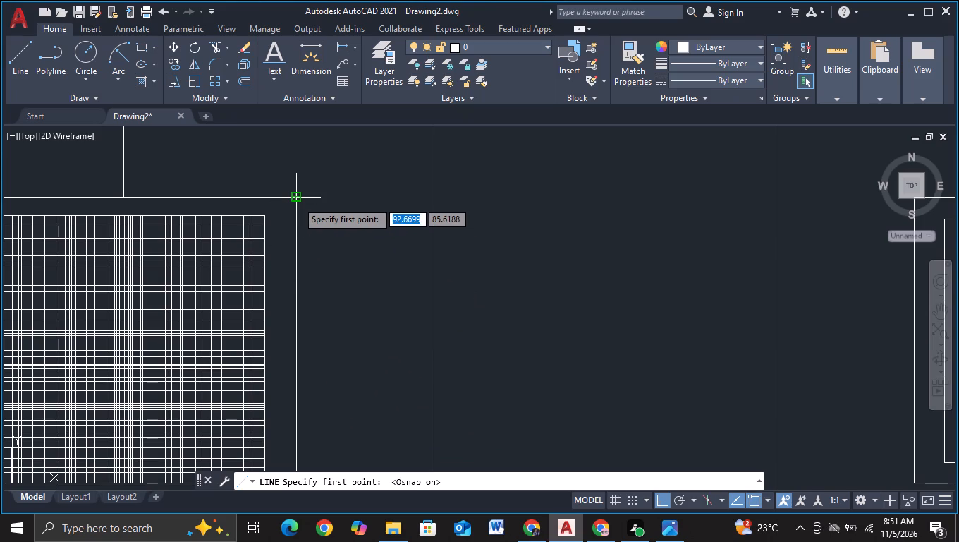
click(297, 201)
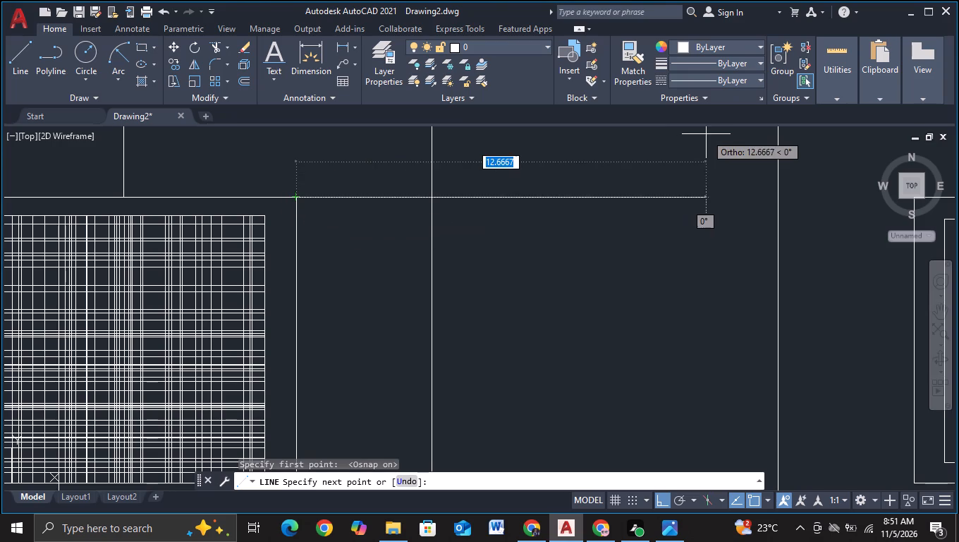
middle_drag(701, 142, 215, 273)
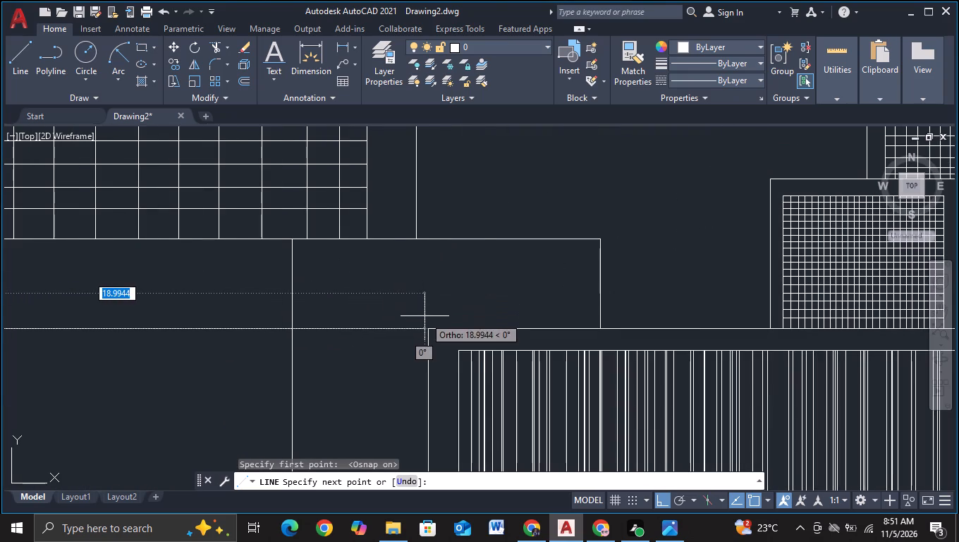
click(428, 332)
key(Escape)
Trim the new connecting line between the two vertical edges of the central shaft.
scroll(311, 331, down, 2)
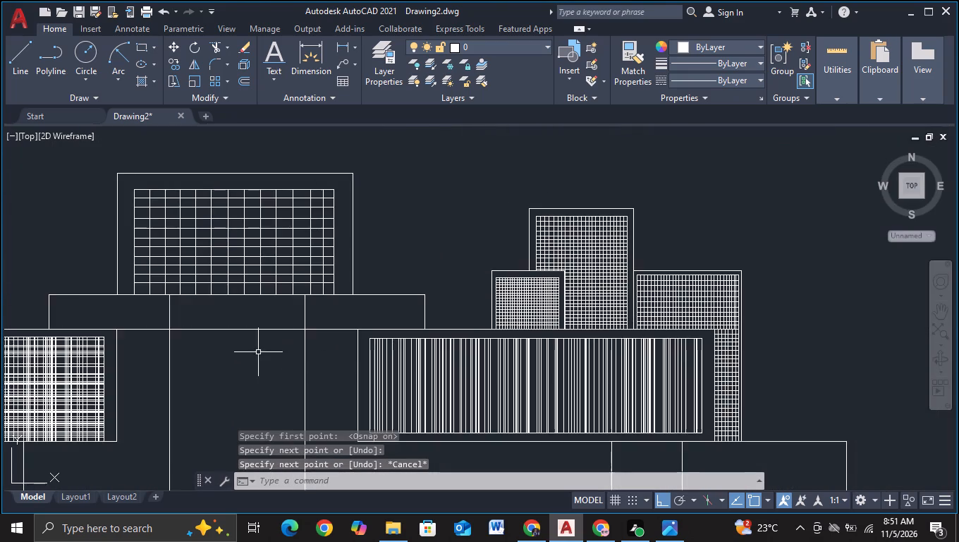
middle_drag(258, 352, 355, 325)
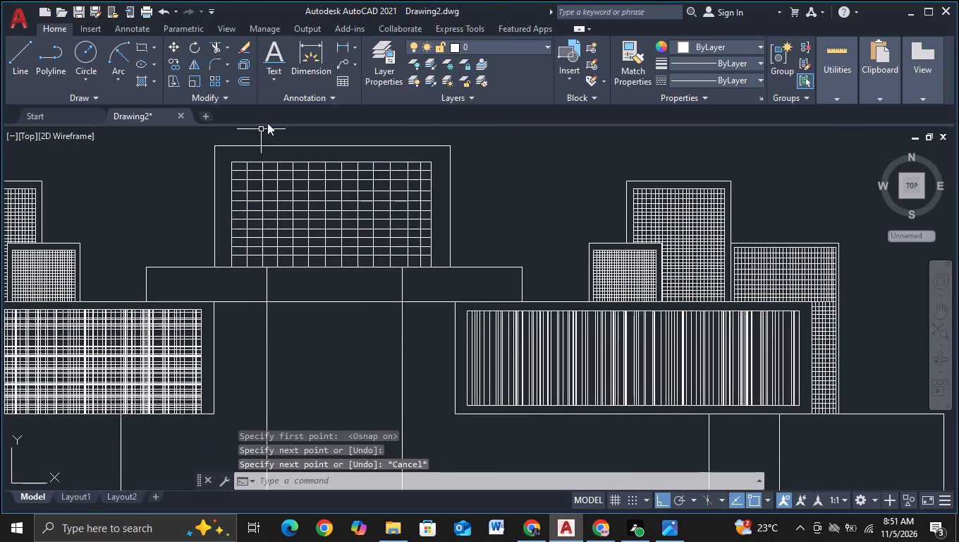
click(212, 48)
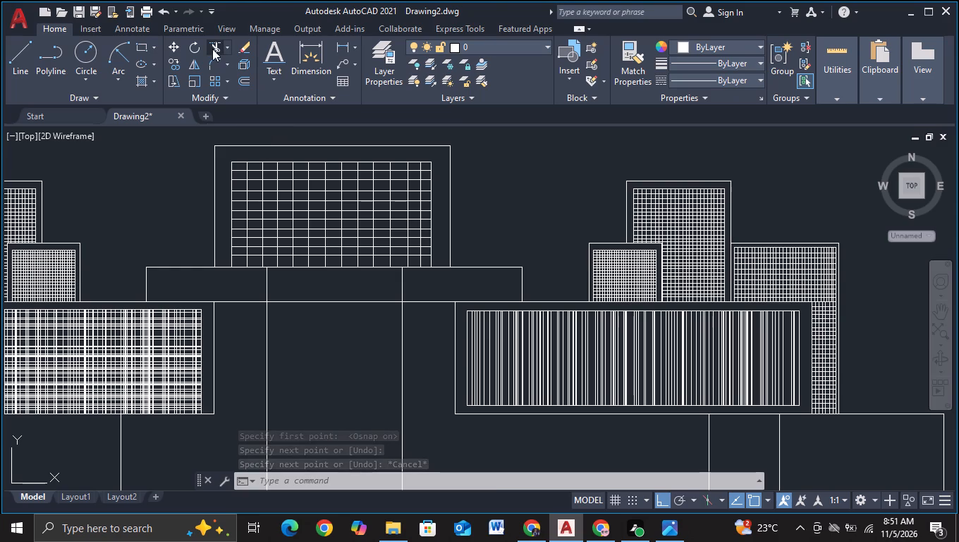
click(303, 293)
click(310, 354)
scroll(310, 354, down, 2)
middle_drag(323, 299, 322, 260)
scroll(319, 266, up, 2)
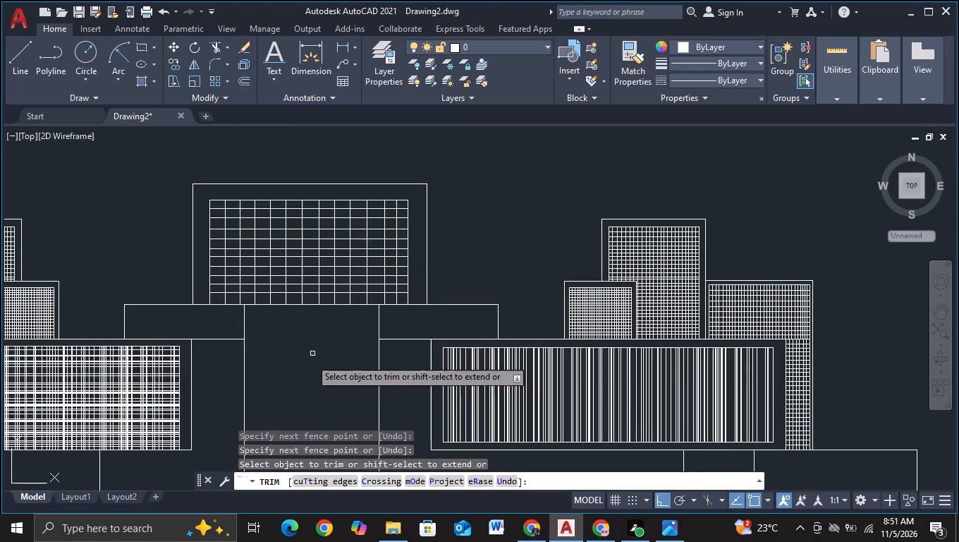
middle_drag(307, 373, 315, 296)
key(Escape)
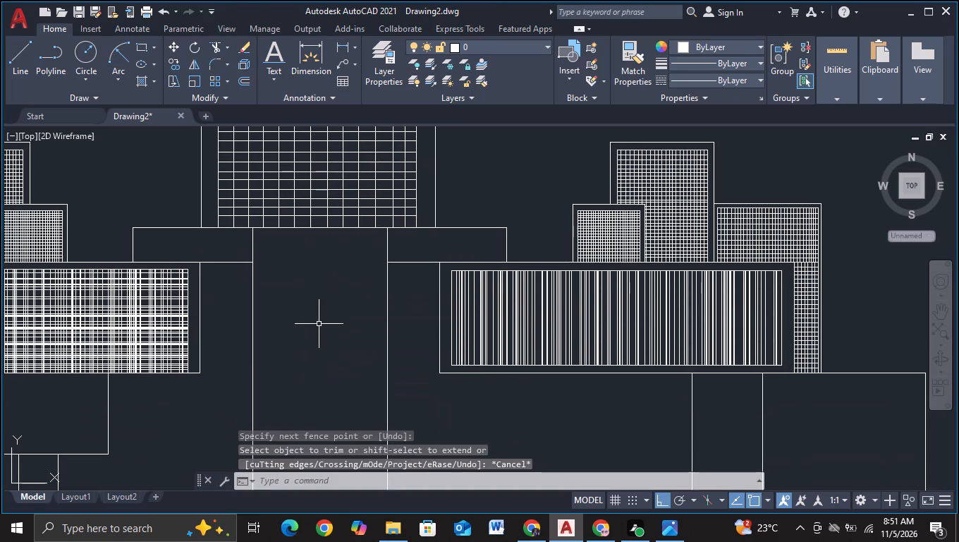
Copy the top edges of the two blocks beside the central shaft a short distance downward as inner margin lines.
scroll(321, 329, down, 1)
middle_drag(323, 332, 325, 281)
scroll(219, 248, up, 2)
scroll(269, 200, up, 1)
click(250, 138)
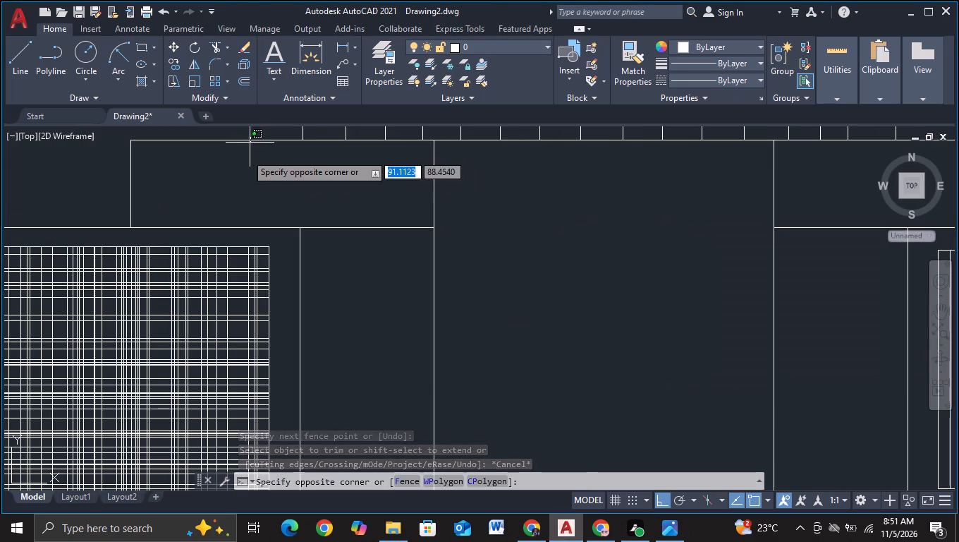
click(239, 174)
click(146, 177)
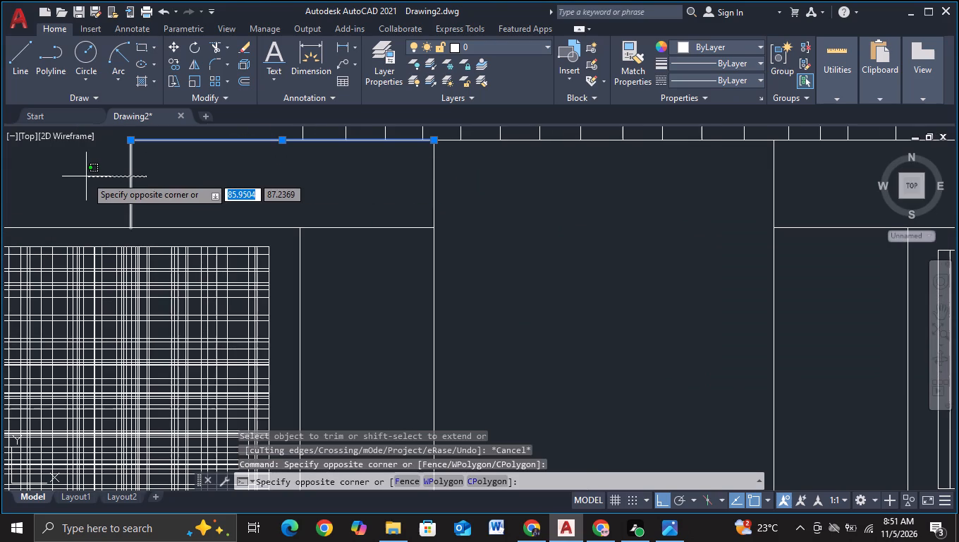
key(Escape)
middle_drag(556, 227, 56, 287)
click(484, 183)
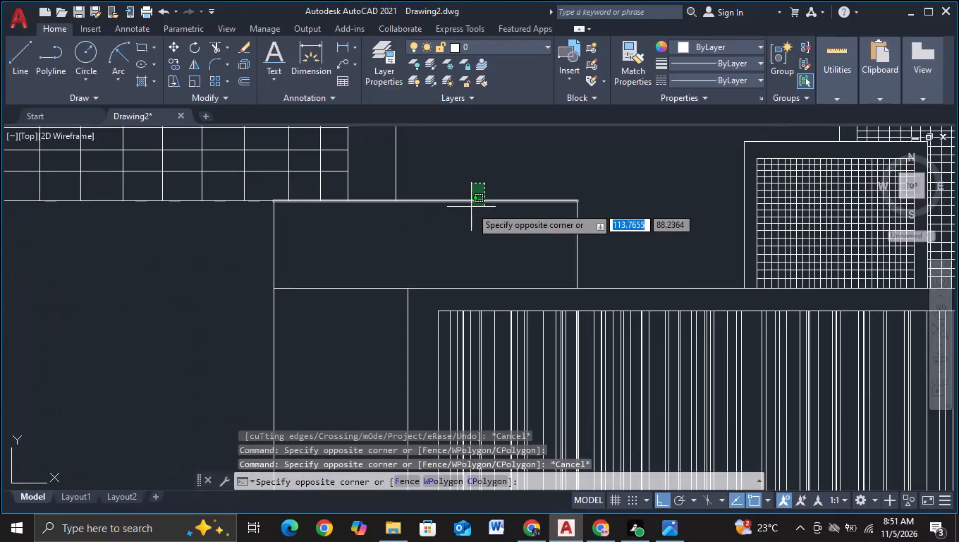
click(467, 226)
key(c)
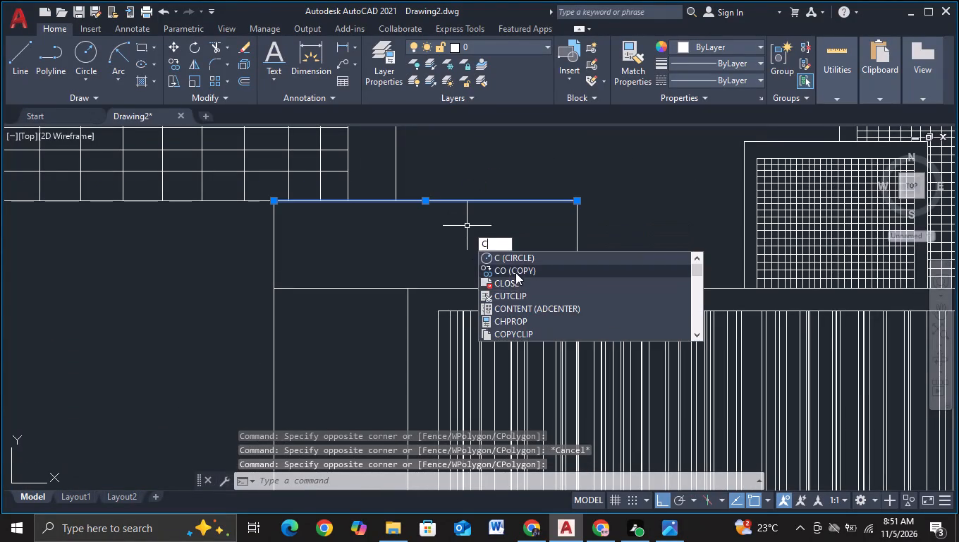
click(515, 272)
click(453, 234)
click(454, 248)
key(Escape)
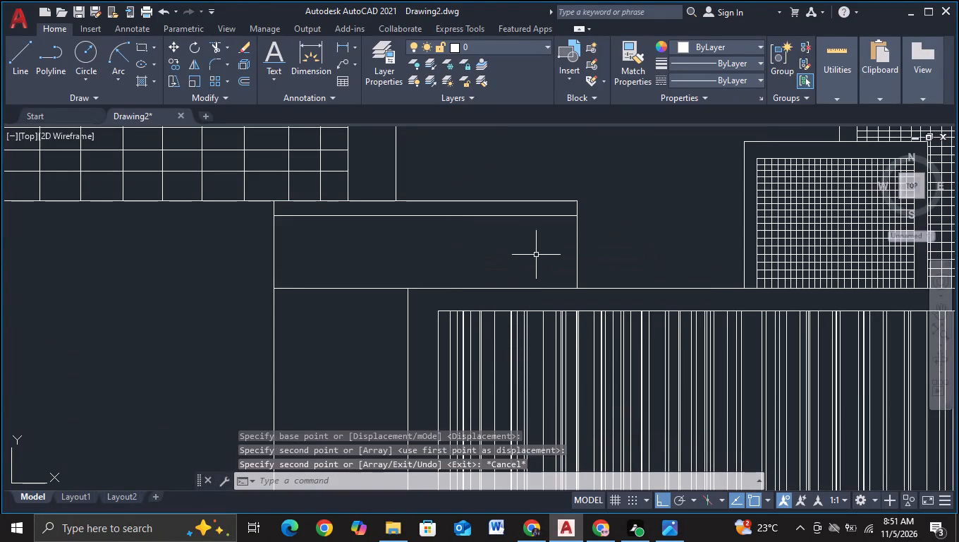
Copy the right block's outer vertical edge about 0.5 units inward.
click(606, 230)
click(548, 248)
key(c)
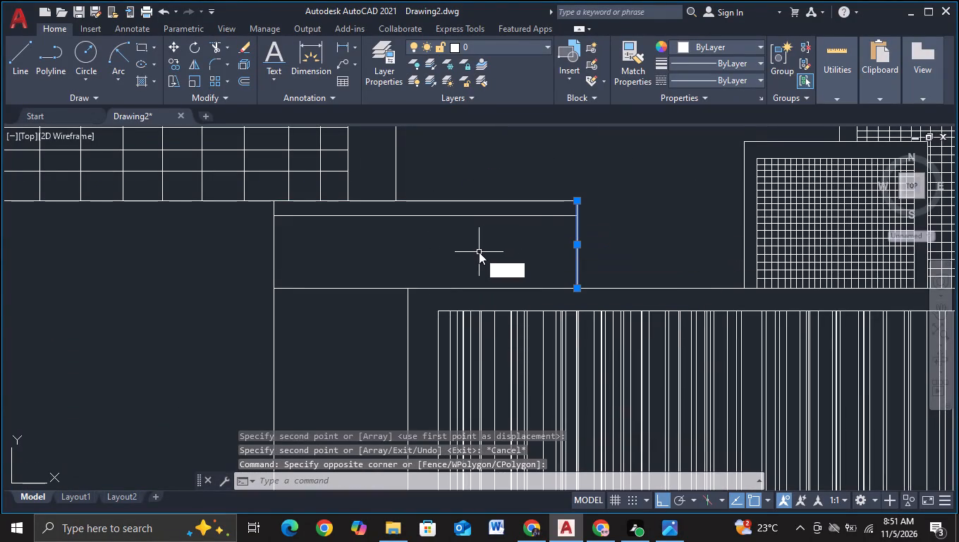
click(542, 296)
click(650, 207)
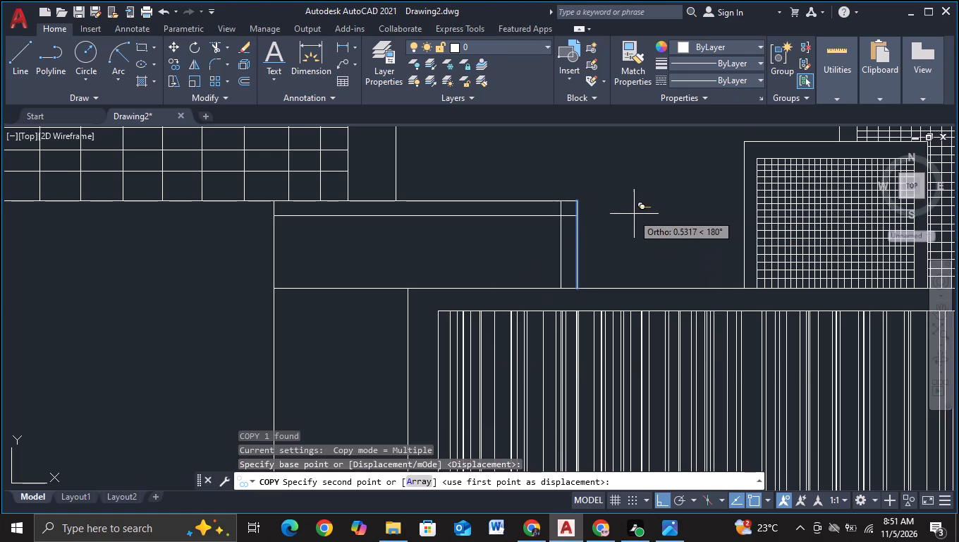
click(635, 215)
key(Escape)
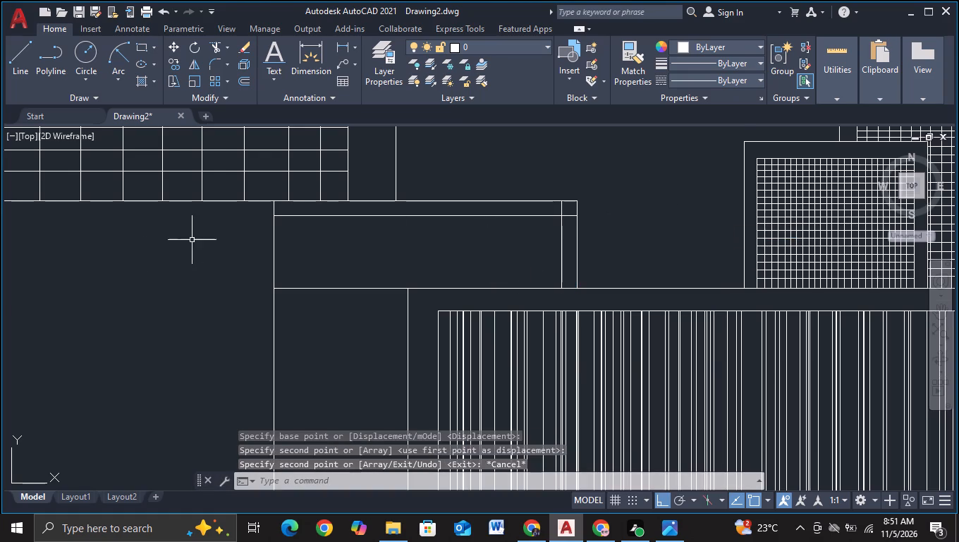
With object snap off, copy the left block's outer vertical edge about 0.5 units inward.
middle_drag(106, 240, 598, 207)
click(123, 211)
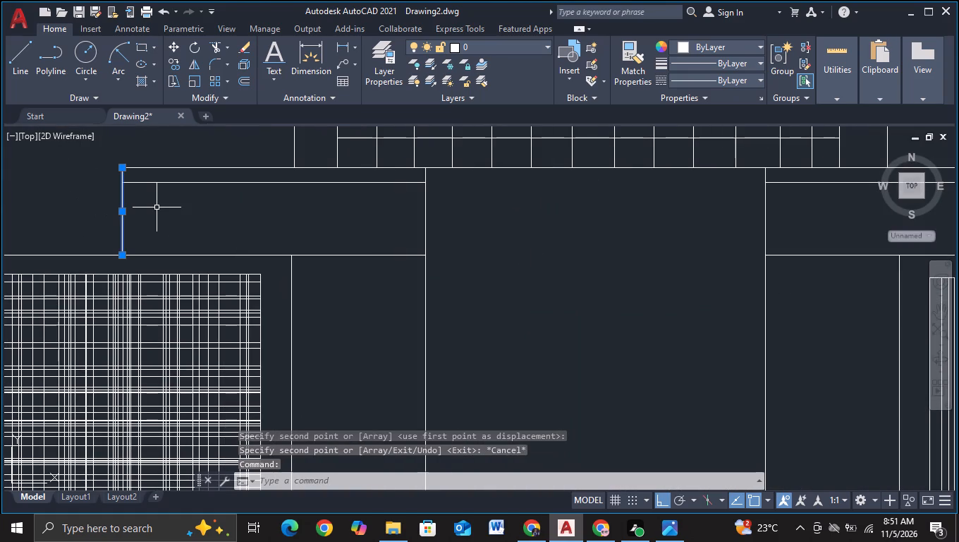
key(c)
double_click(260, 256)
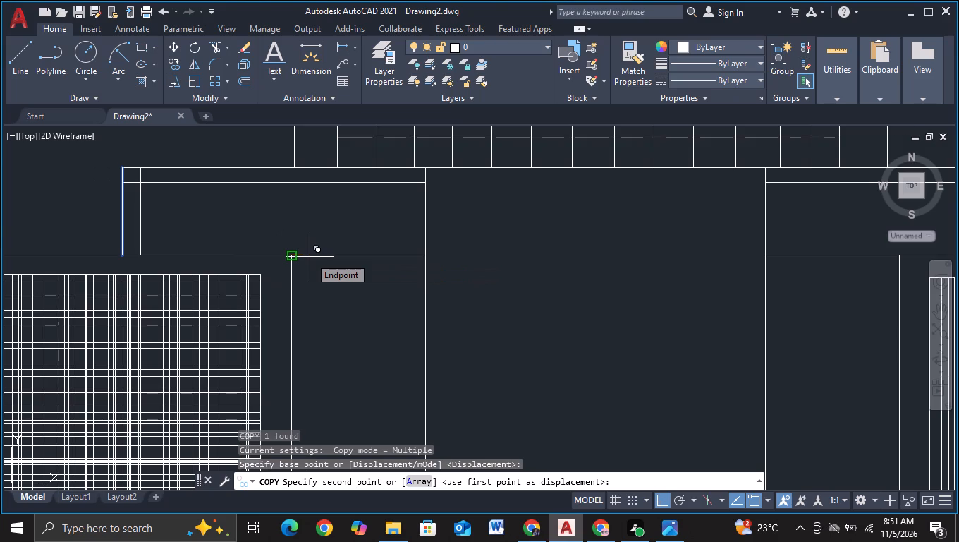
key(F3)
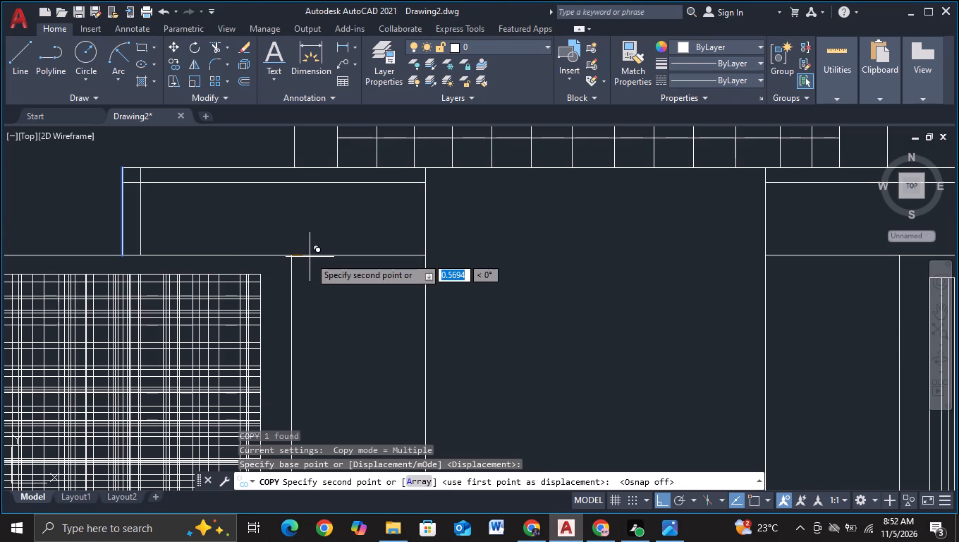
click(307, 255)
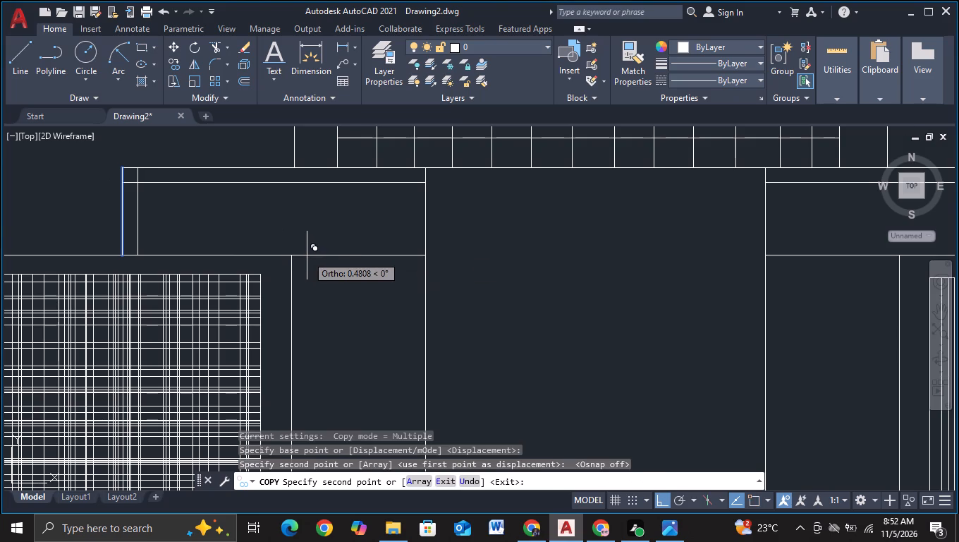
key(Escape)
Trim the inner margin lines where they cross at the outer top corners of both blocks.
click(217, 42)
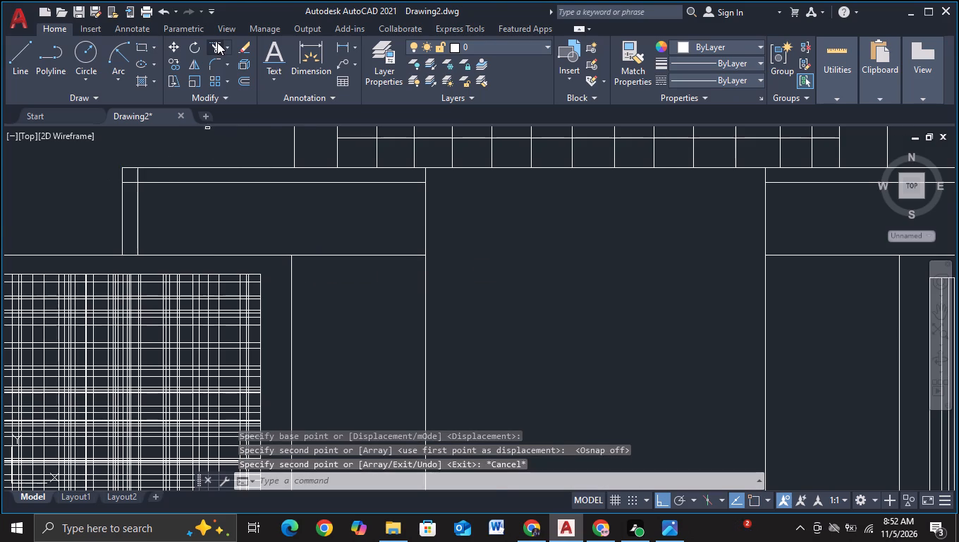
click(142, 173)
click(130, 186)
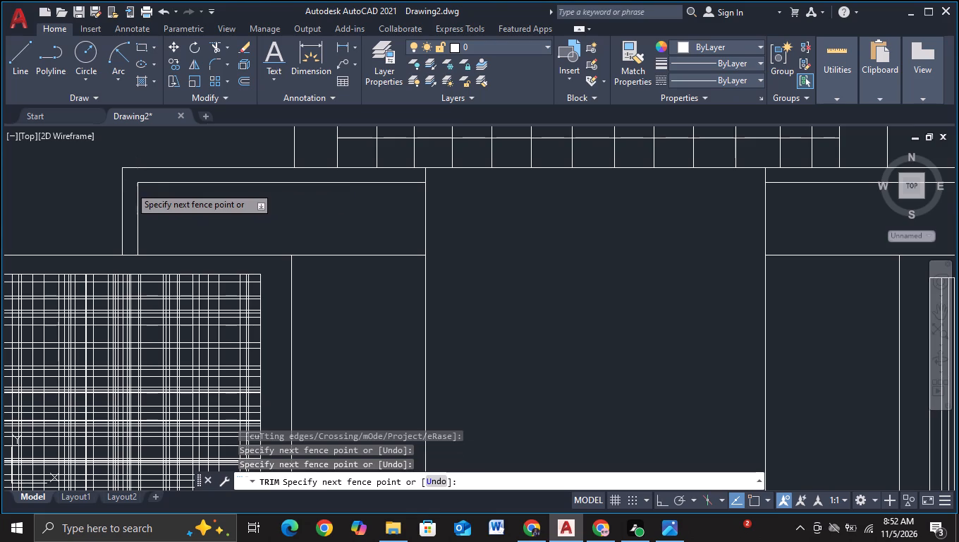
middle_drag(665, 249, 205, 379)
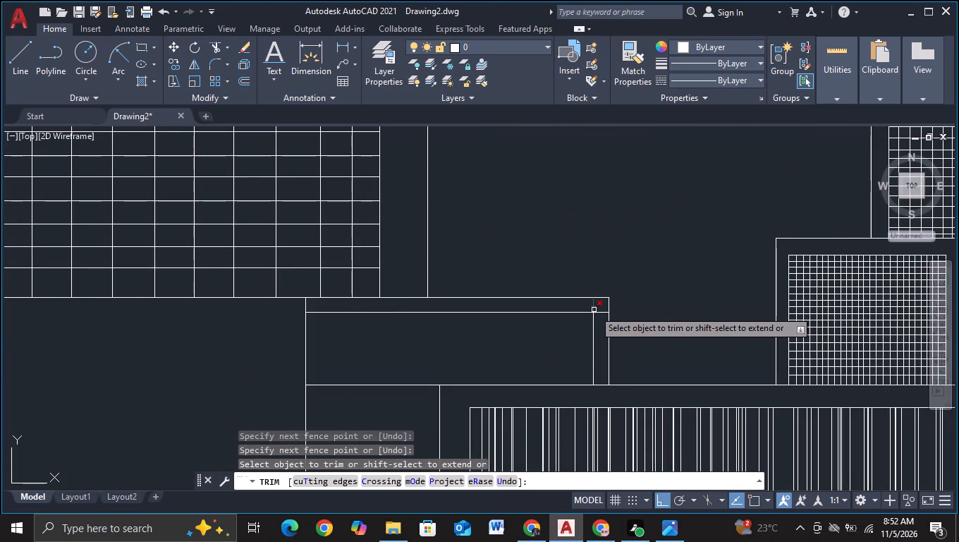
click(592, 303)
click(606, 319)
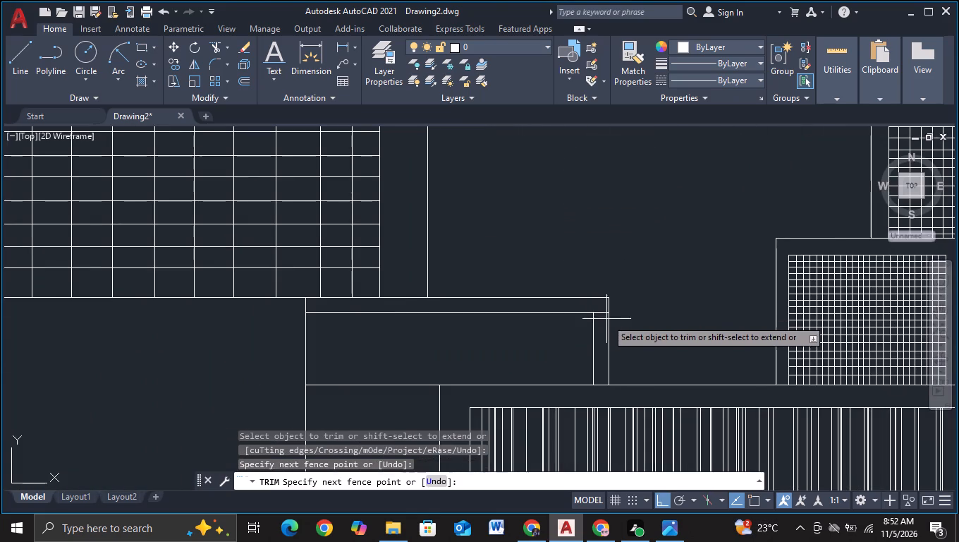
click(606, 310)
key(Escape)
Copy both blocks' inner horizontal margin lines downward 13 times at slightly uneven spacing, filling the blocks to their bottom edges.
scroll(535, 363, down, 2)
middle_drag(498, 361, 697, 277)
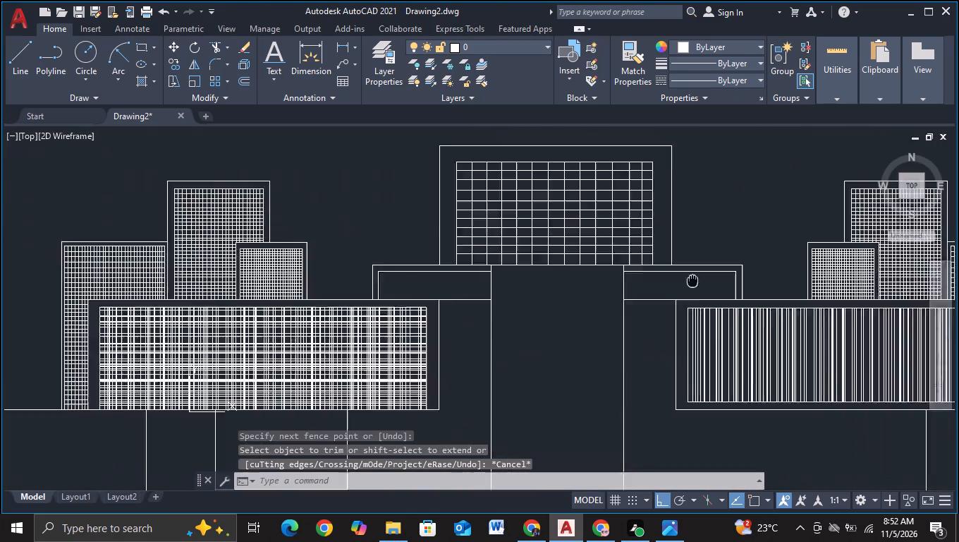
middle_drag(697, 277, 705, 255)
scroll(581, 266, up, 2)
click(378, 188)
click(358, 203)
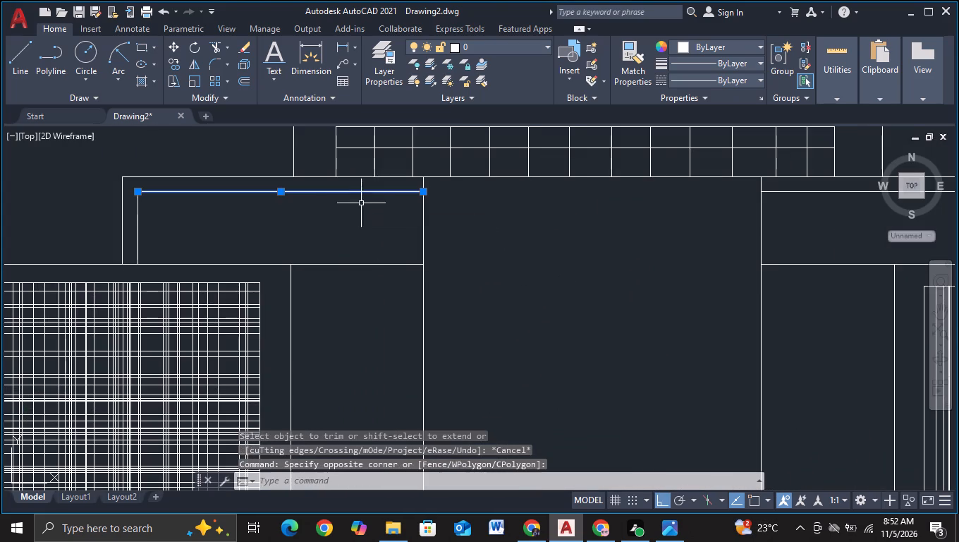
middle_drag(529, 236, 324, 296)
click(681, 243)
click(659, 267)
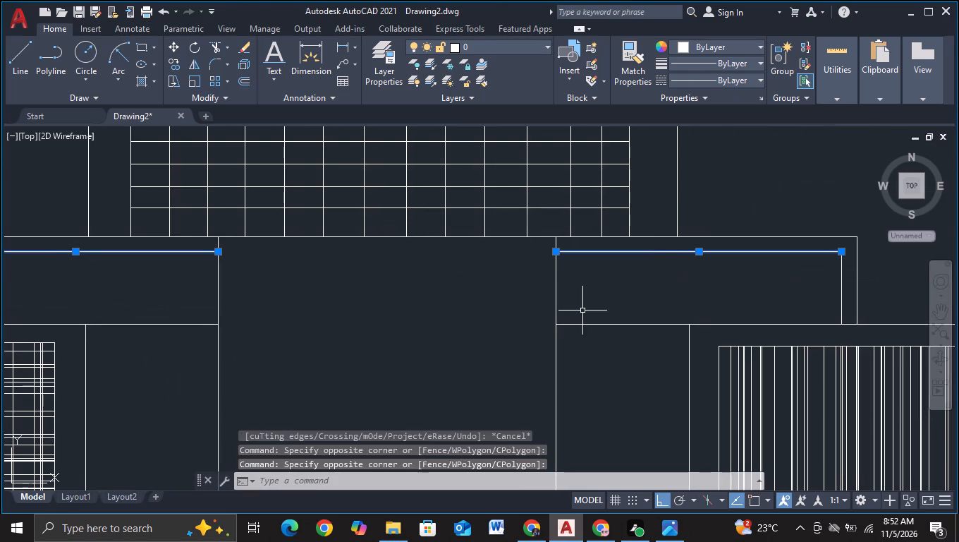
middle_drag(582, 311, 791, 245)
key(c)
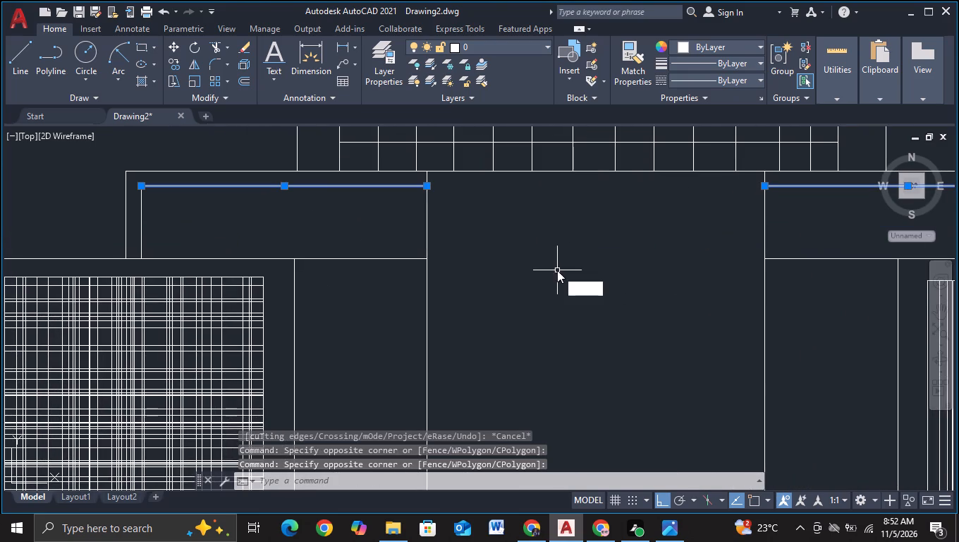
double_click(599, 314)
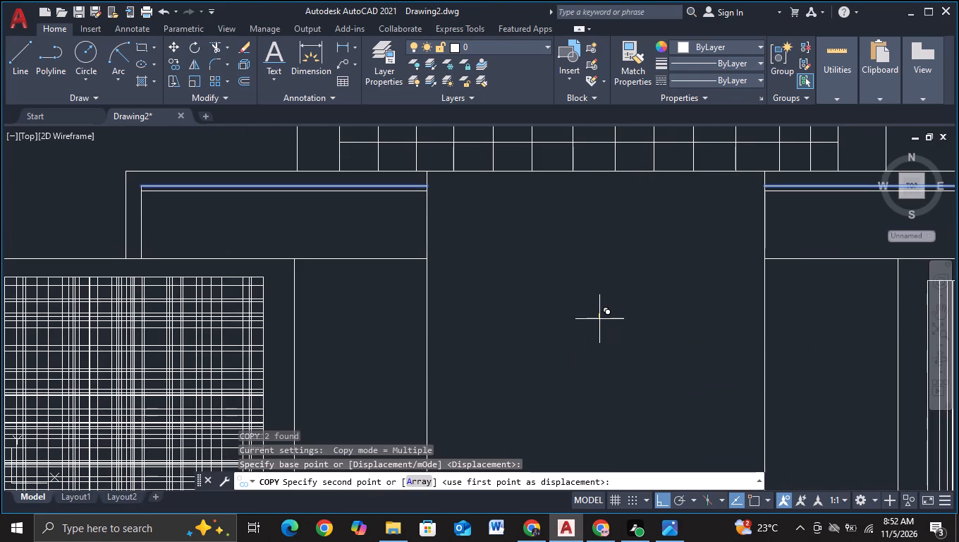
click(599, 319)
click(599, 325)
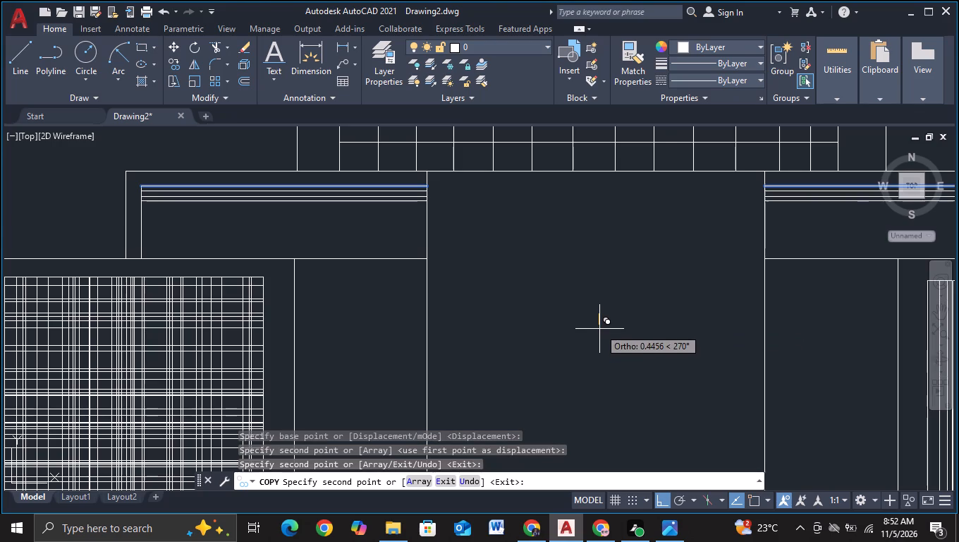
click(599, 330)
click(598, 337)
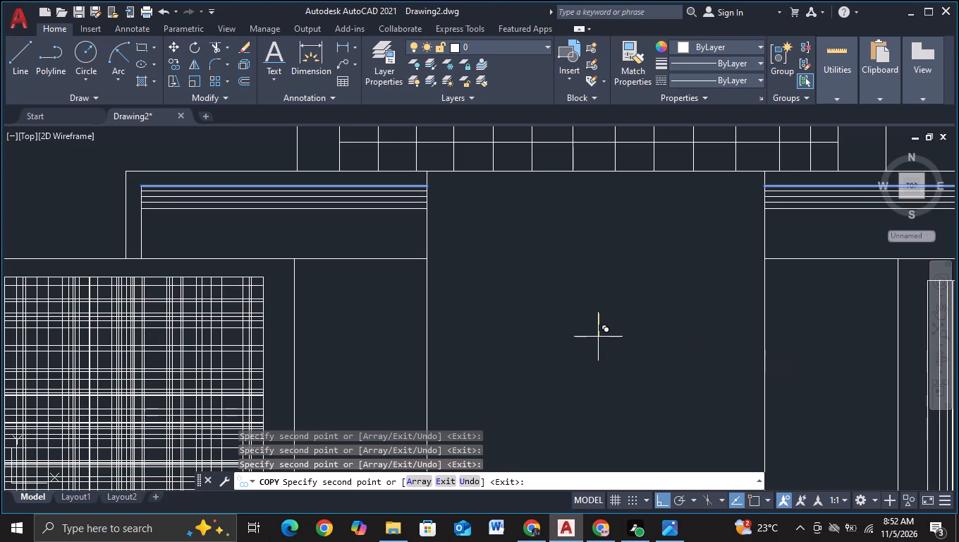
click(598, 342)
click(598, 349)
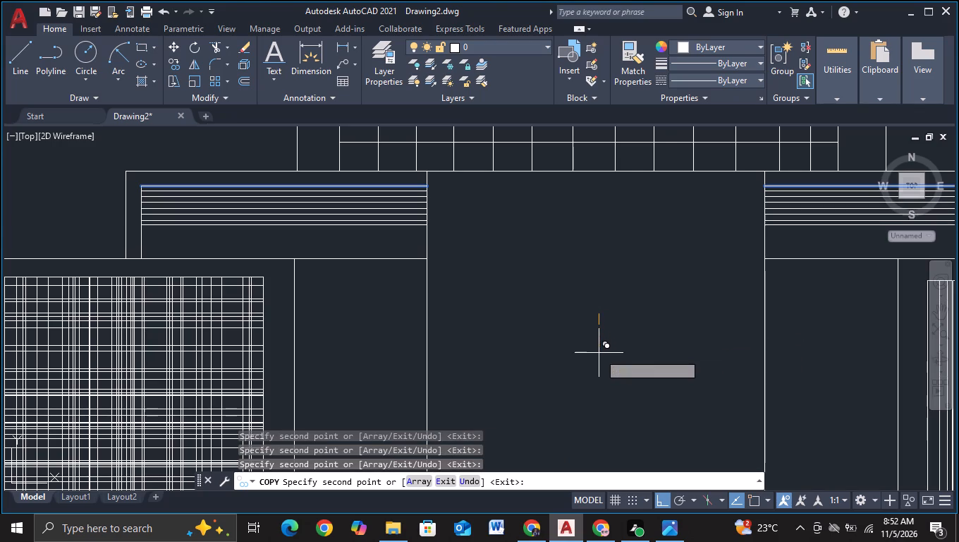
click(599, 355)
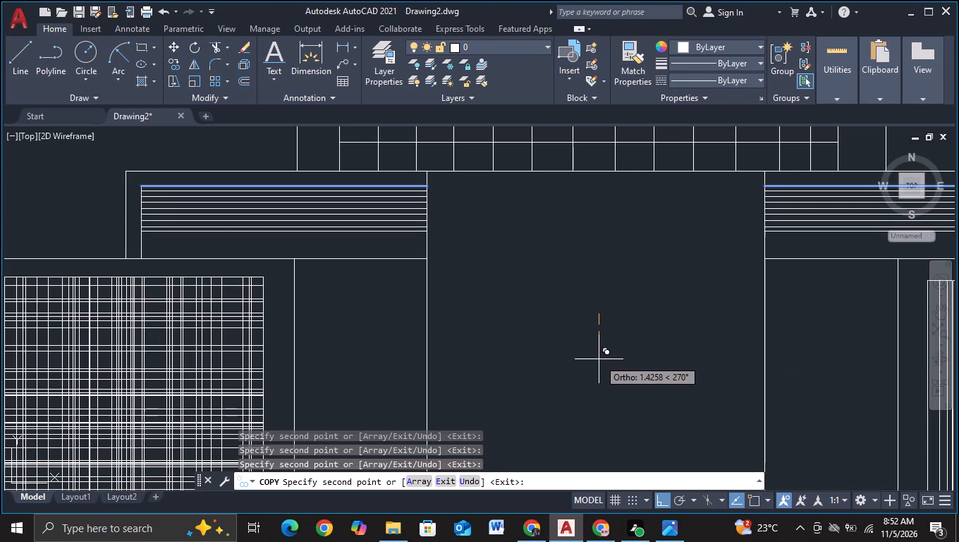
click(599, 359)
click(598, 364)
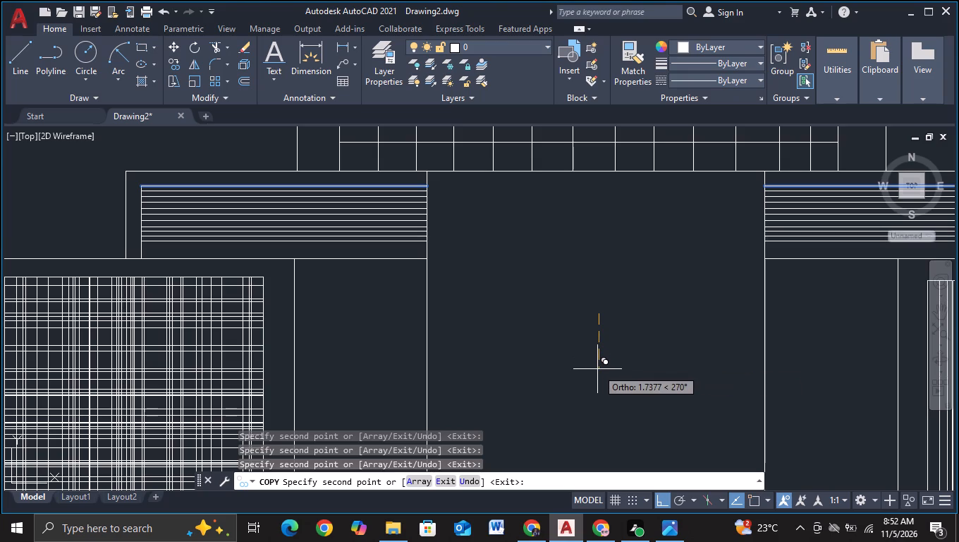
click(597, 369)
click(597, 373)
click(597, 377)
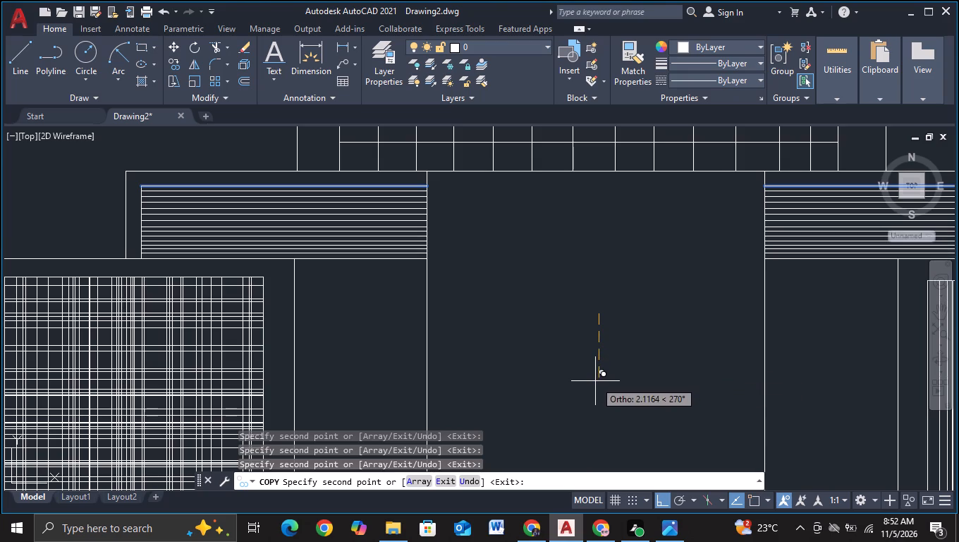
click(595, 381)
key(Escape)
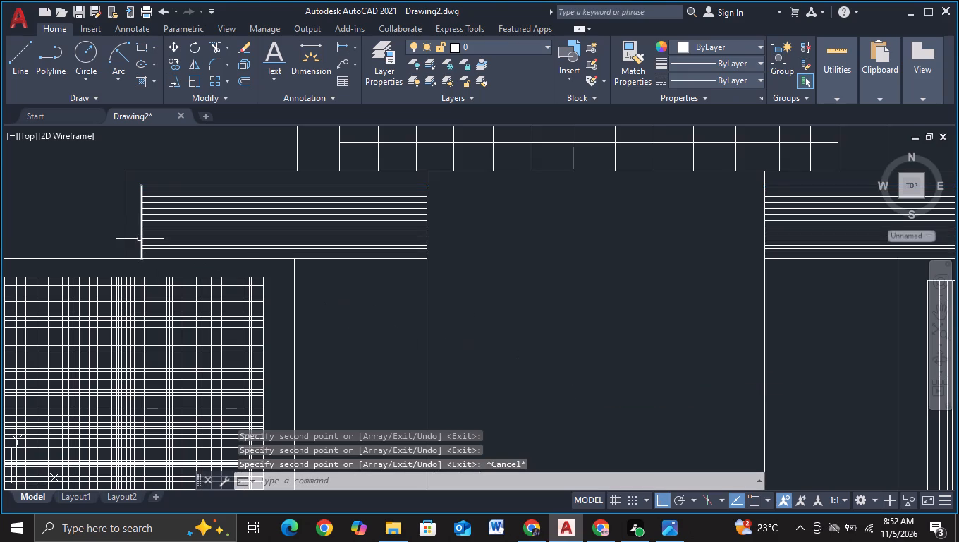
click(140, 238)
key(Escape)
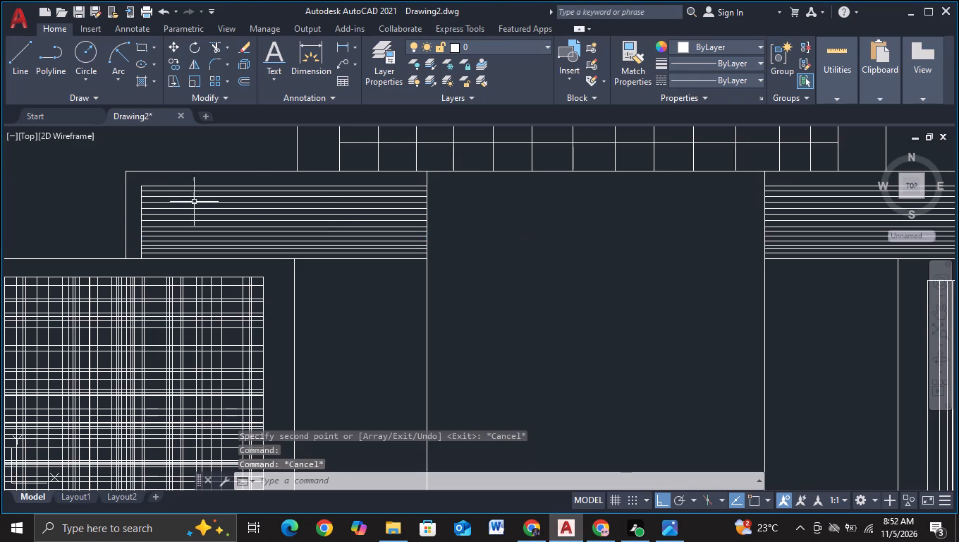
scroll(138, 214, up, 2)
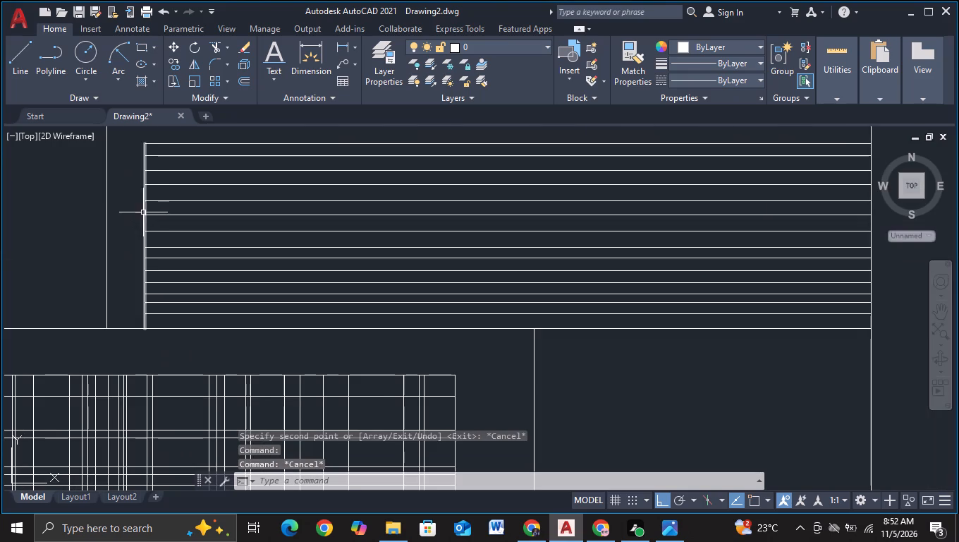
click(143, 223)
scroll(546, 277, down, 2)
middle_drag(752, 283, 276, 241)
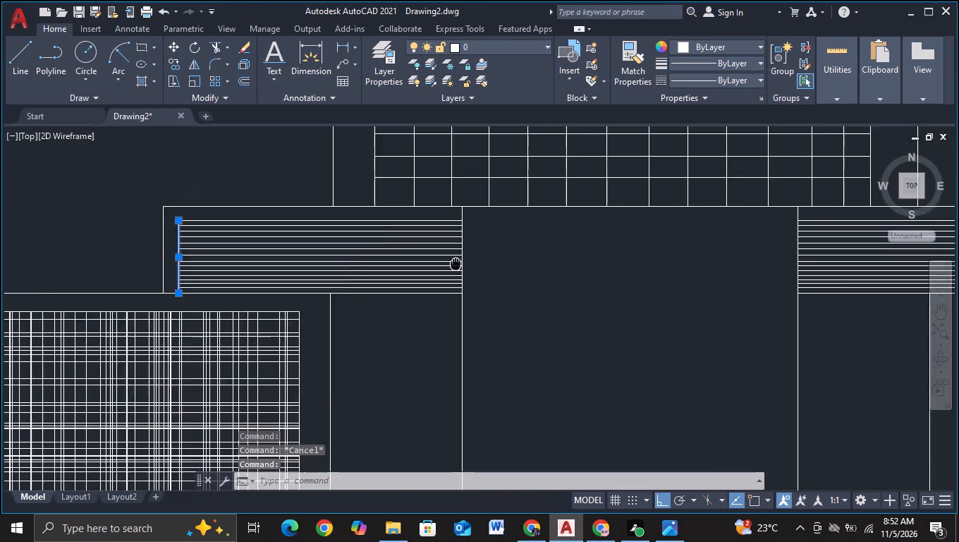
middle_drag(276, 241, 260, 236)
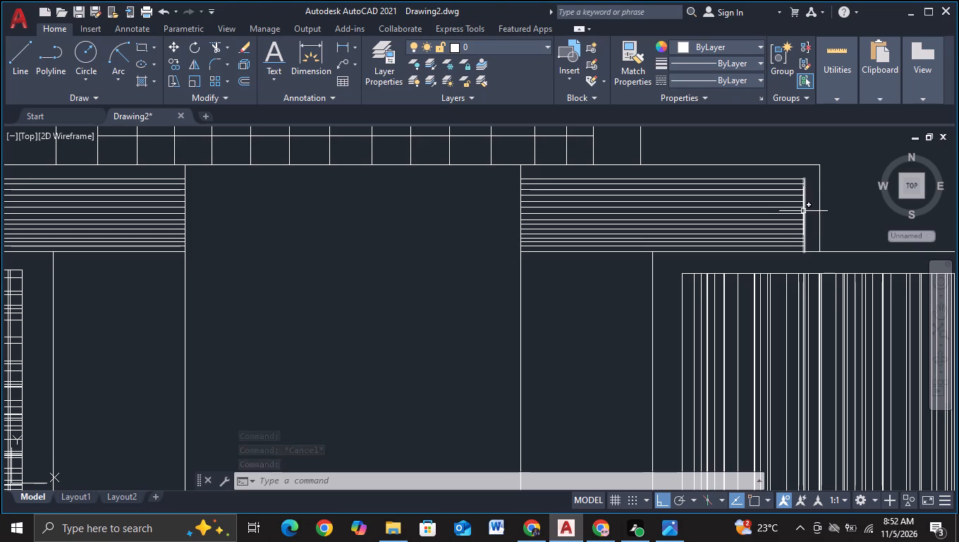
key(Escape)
Copy the left block's inner vertical margin line toward the shaft 15 times at slightly uneven spacing, reaching about 3 units from the original.
middle_drag(150, 284, 424, 265)
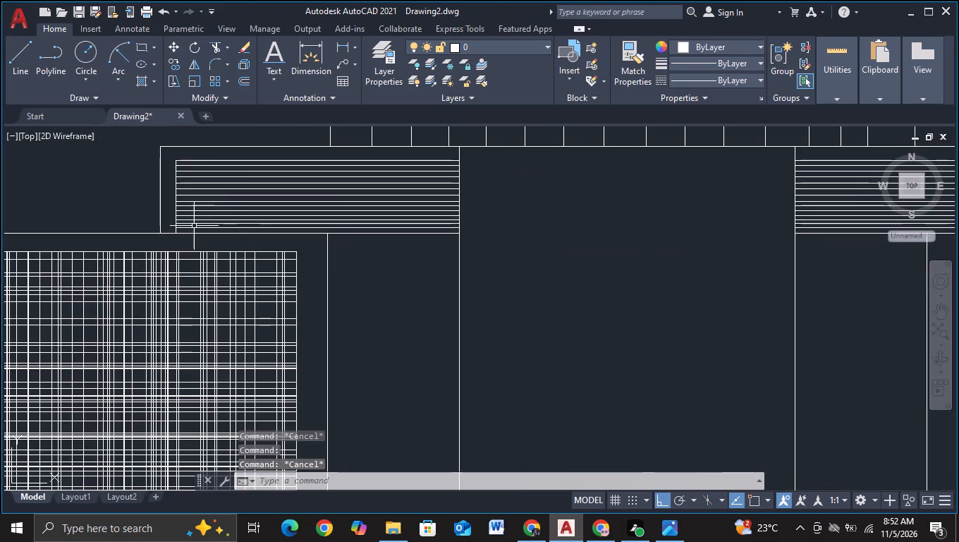
scroll(157, 222, up, 4)
click(203, 241)
click(171, 241)
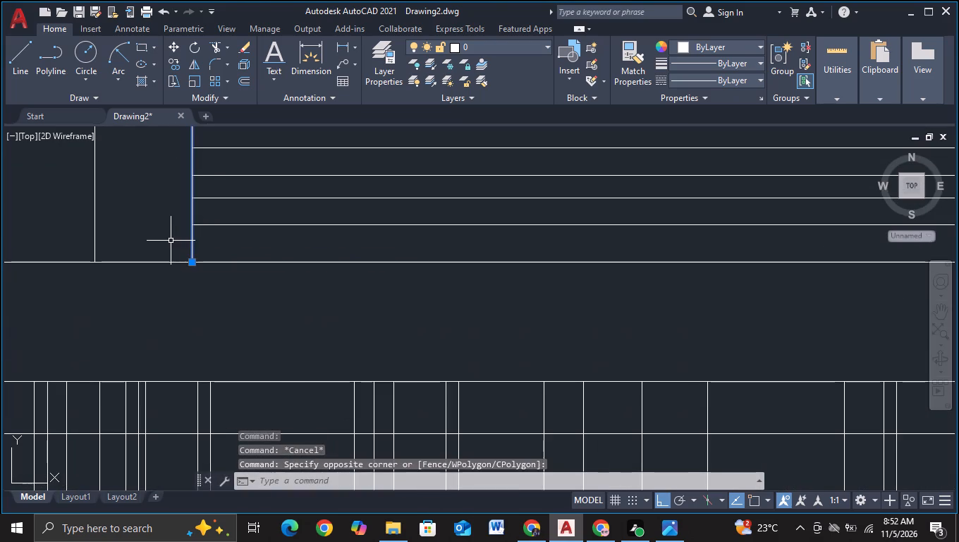
scroll(210, 253, down, 4)
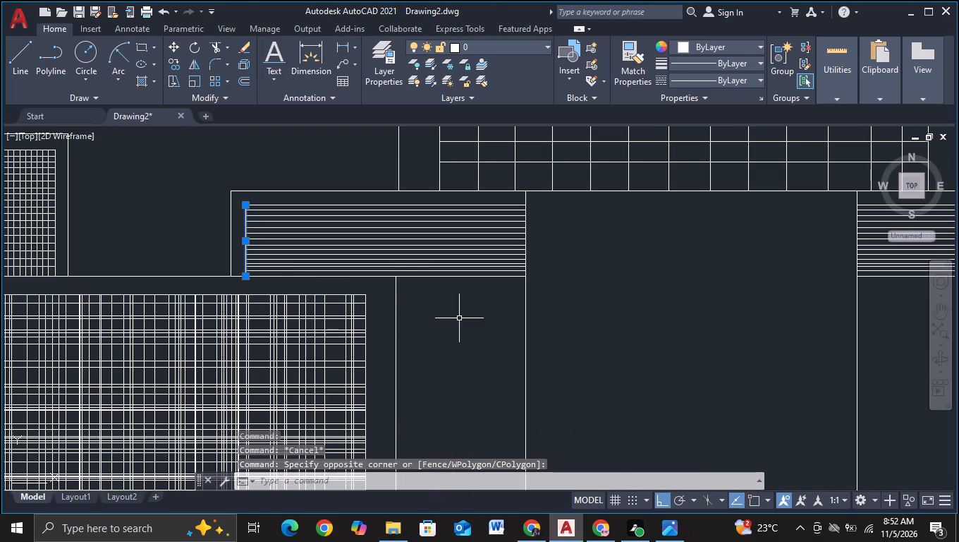
middle_drag(466, 319, 375, 316)
key(c)
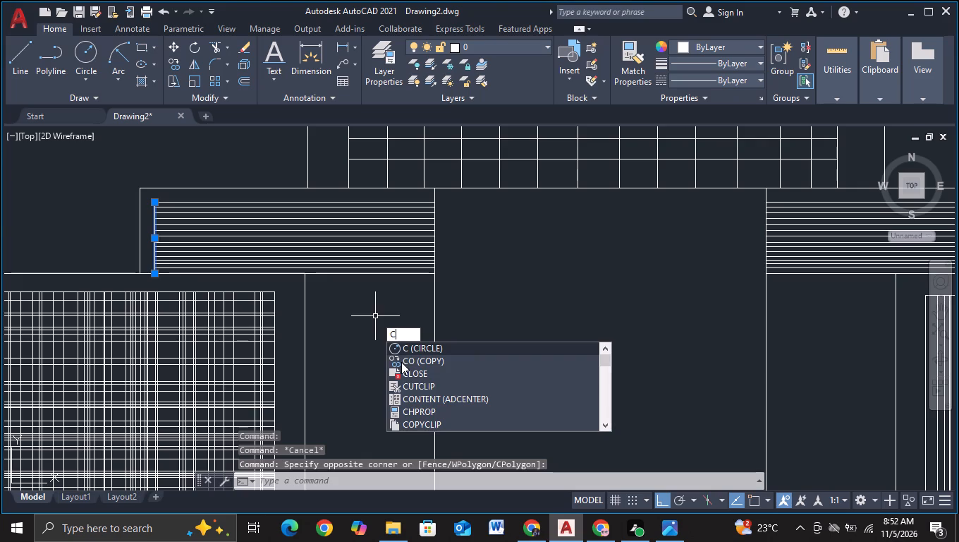
click(401, 362)
click(383, 363)
click(390, 363)
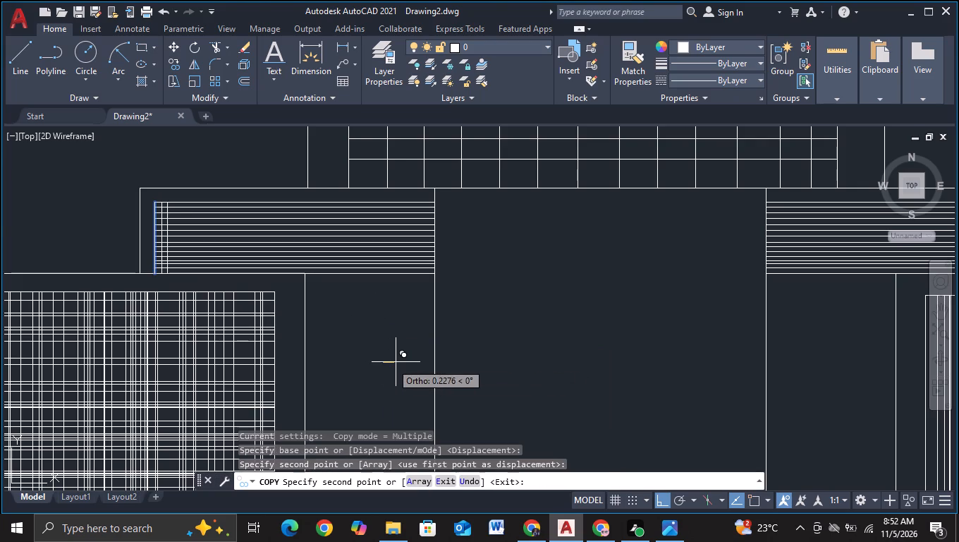
click(398, 362)
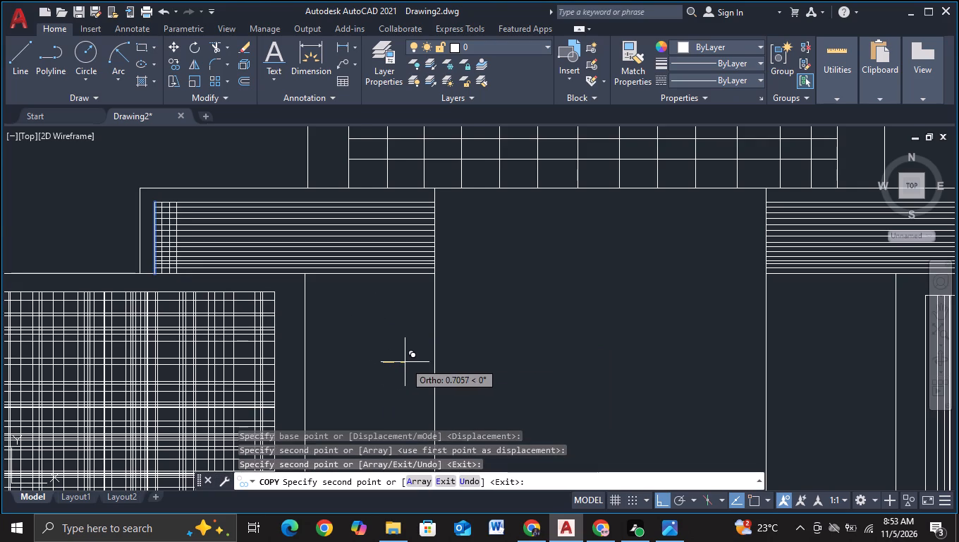
click(405, 362)
click(412, 362)
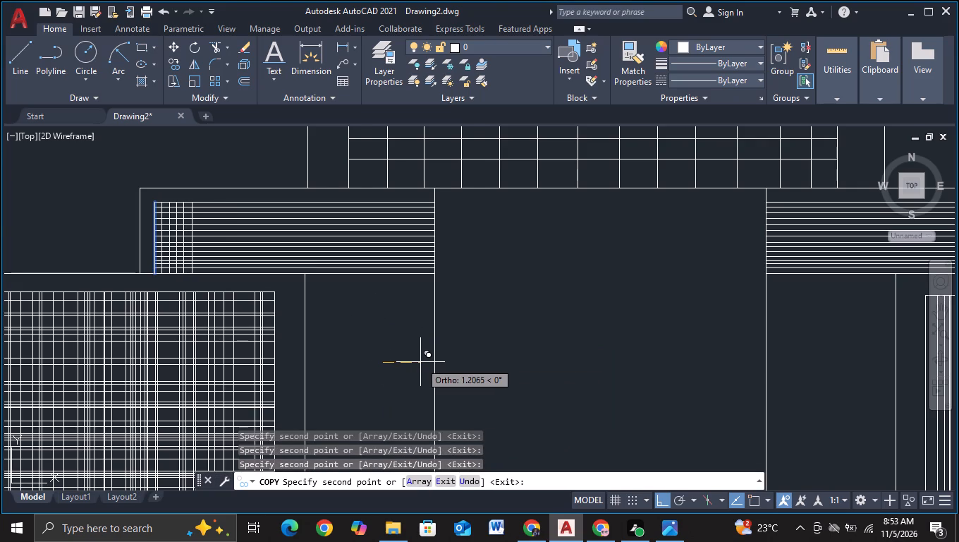
click(419, 363)
click(424, 368)
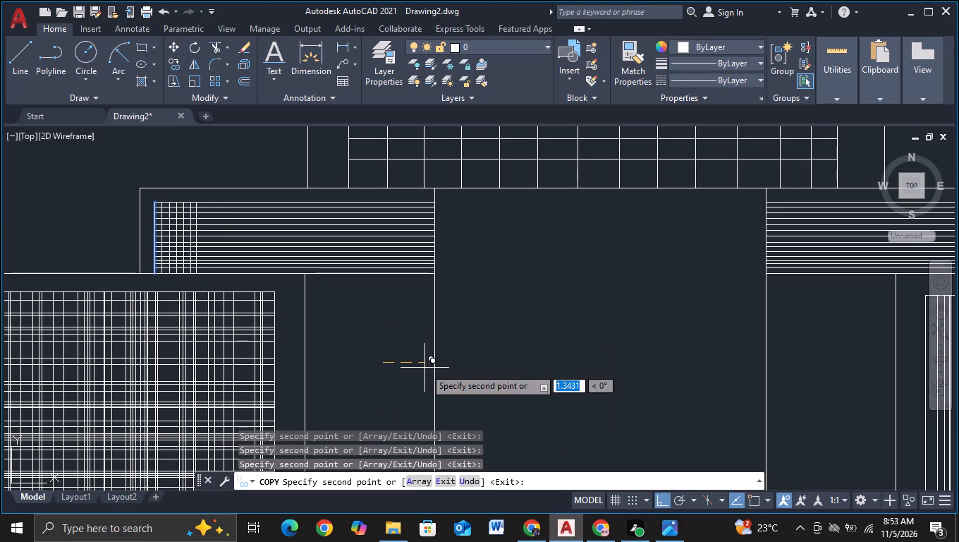
click(431, 370)
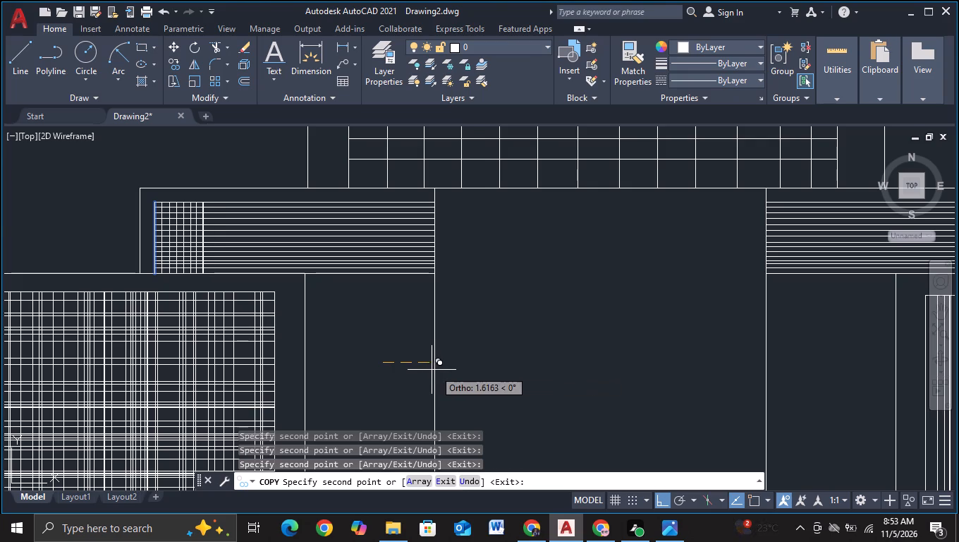
click(436, 371)
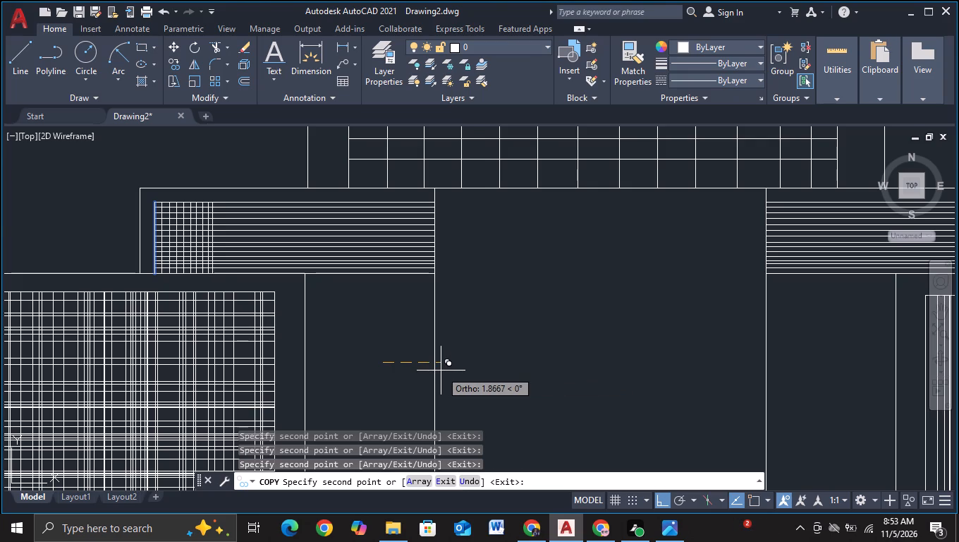
click(441, 371)
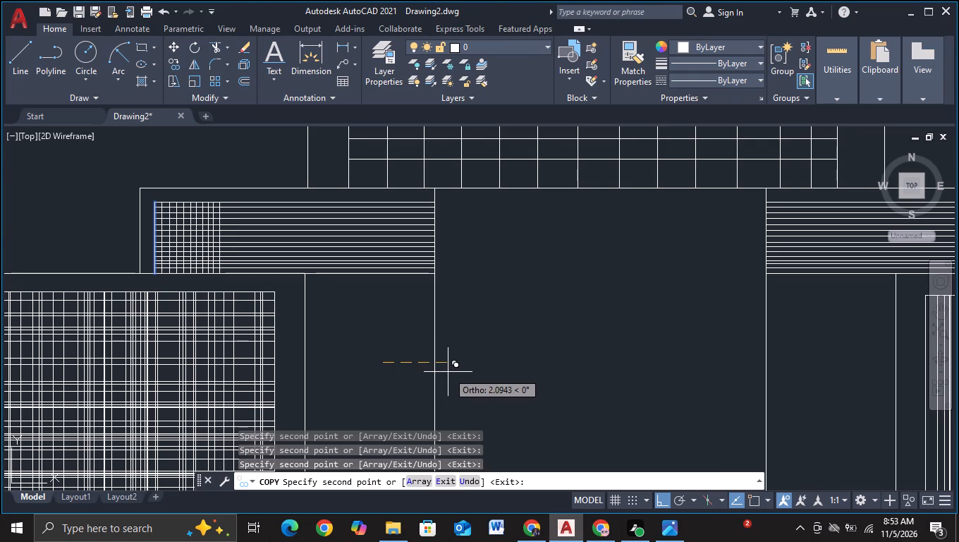
click(448, 372)
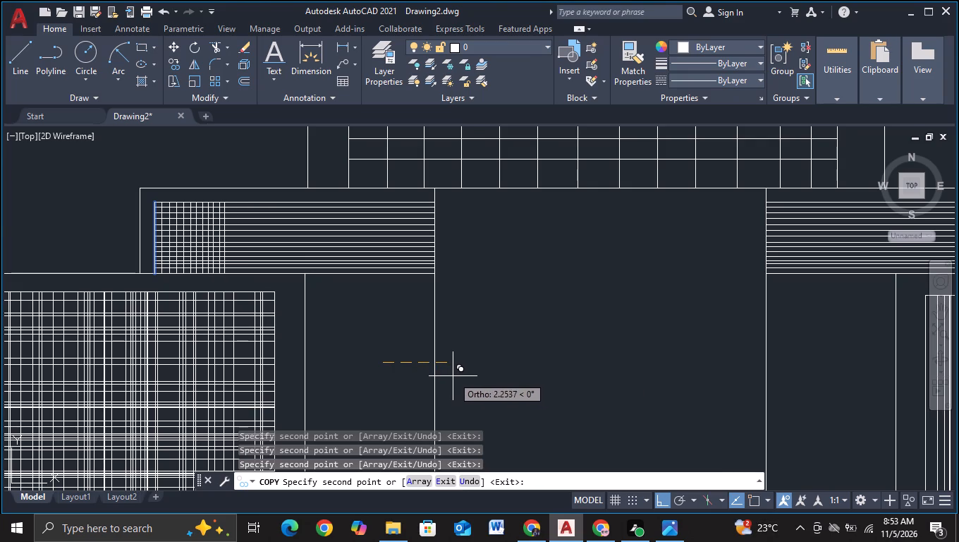
click(453, 376)
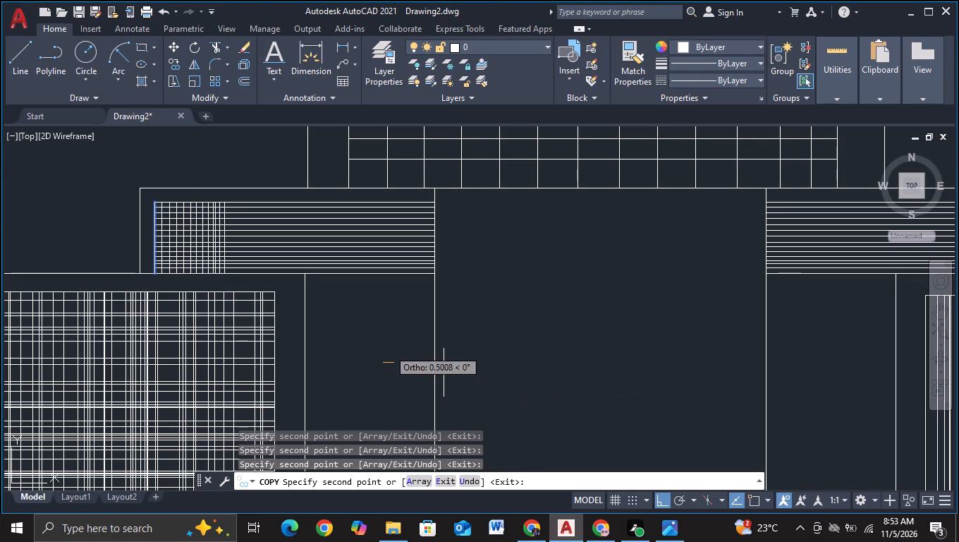
click(458, 359)
click(465, 359)
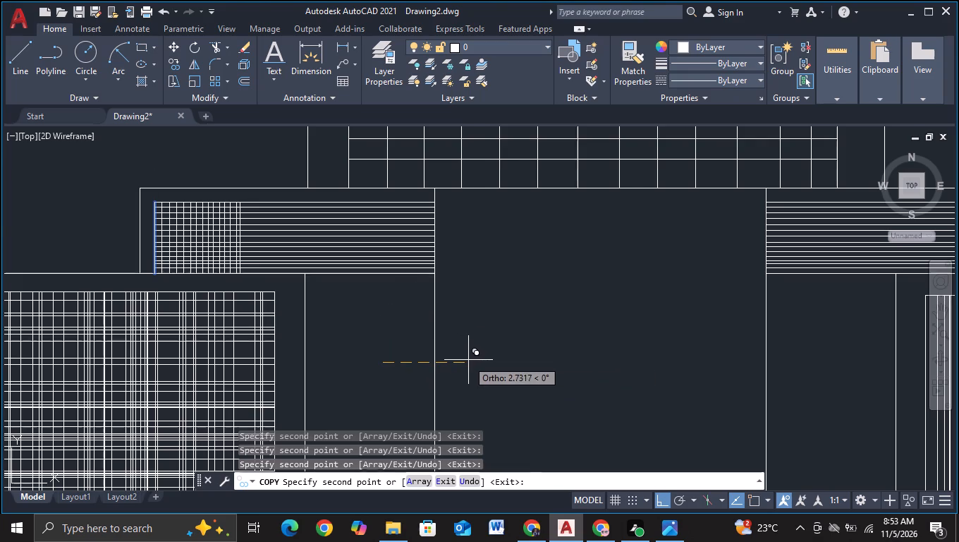
click(471, 359)
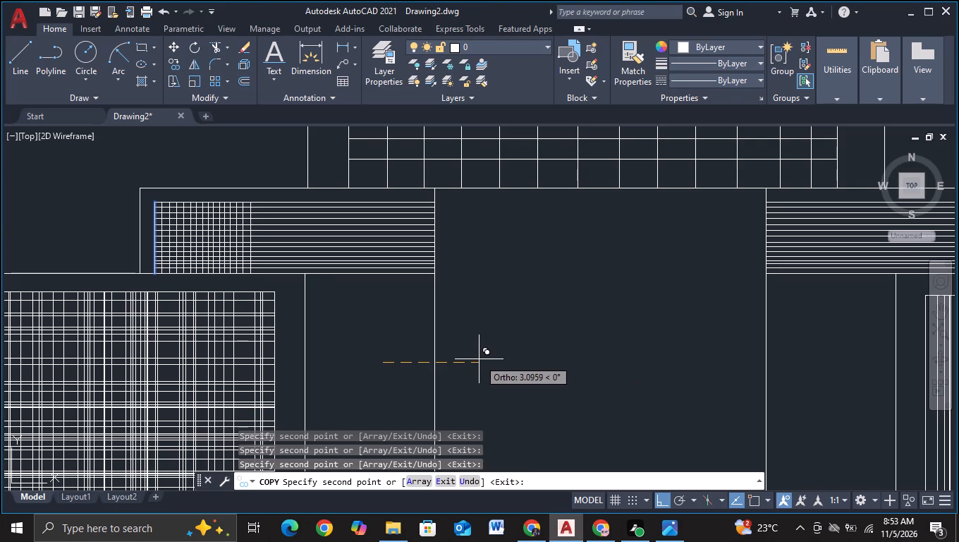
click(477, 361)
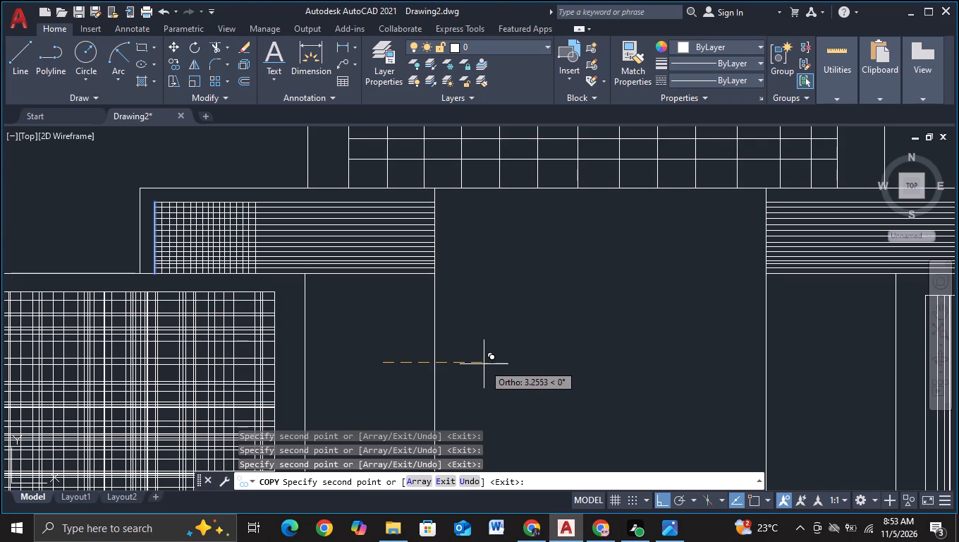
Continue copying the left block's margin line toward the shaft, adding 20 unevenly spaced verticals out to about 6.2 units from the original.
scroll(507, 383, up, 2)
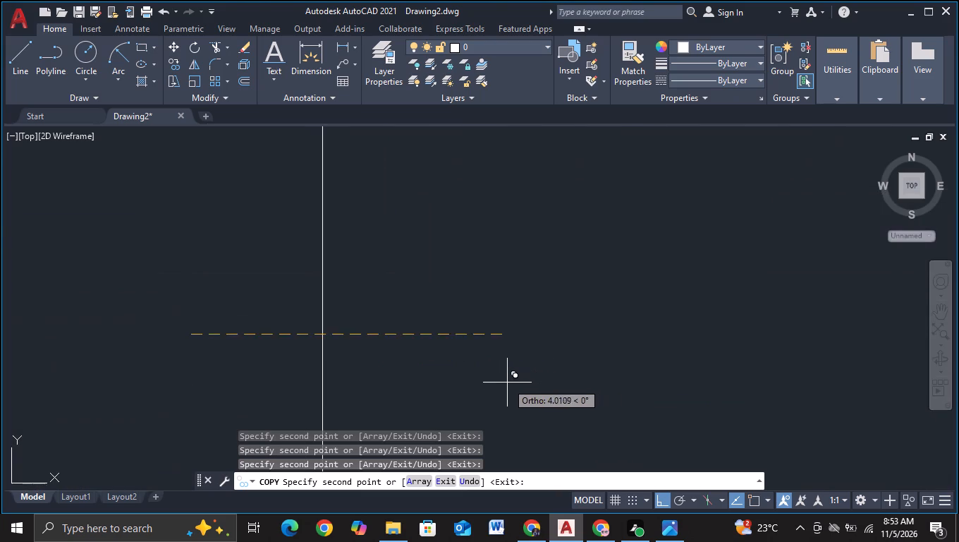
middle_drag(507, 383, 819, 378)
scroll(819, 378, down, 2)
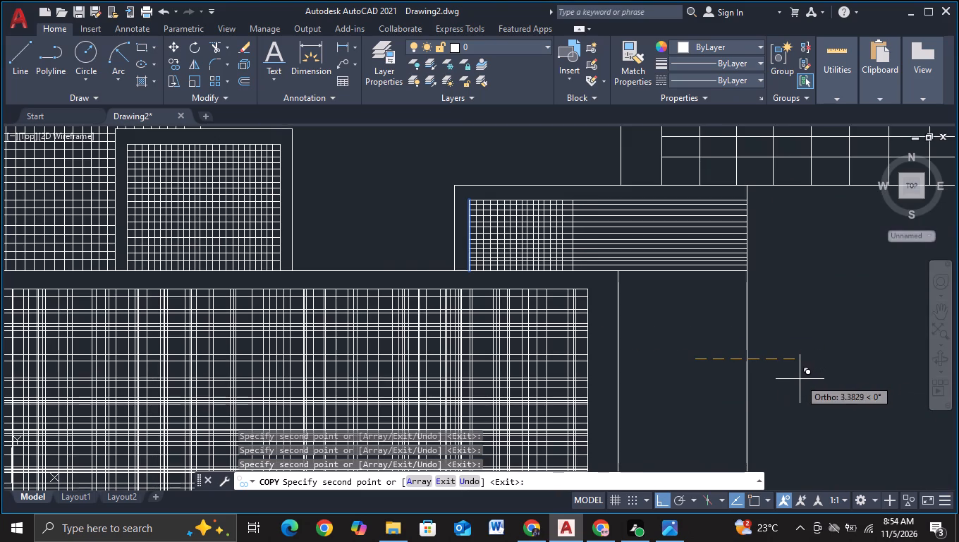
click(794, 384)
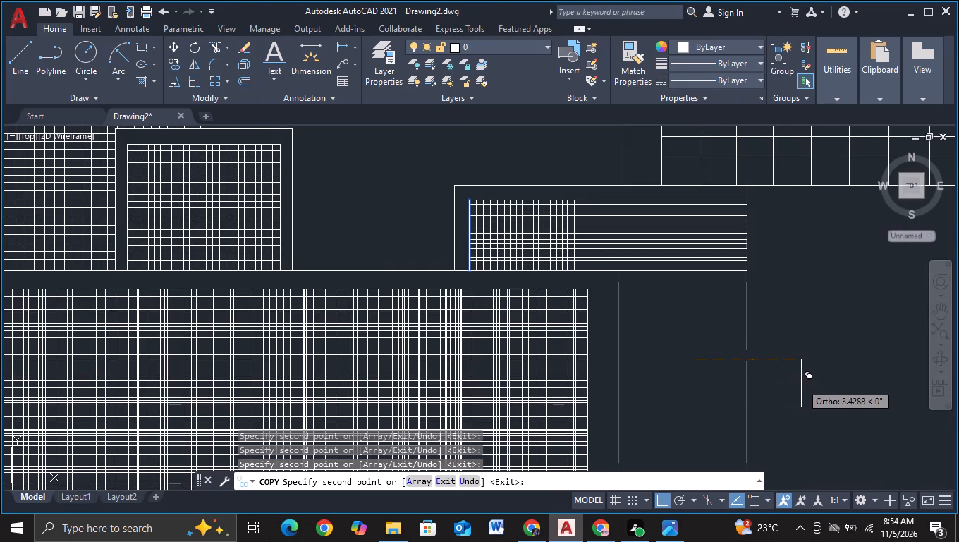
click(798, 390)
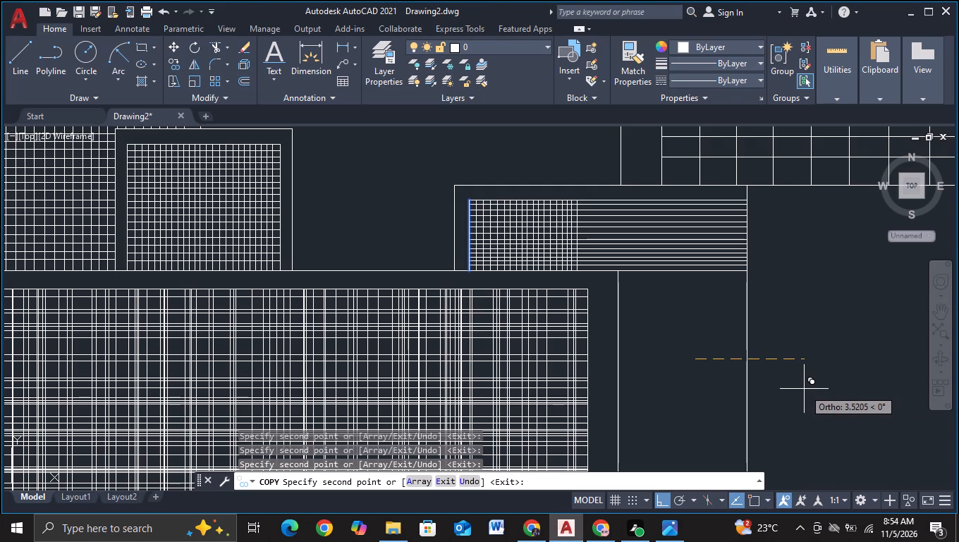
click(803, 389)
click(808, 389)
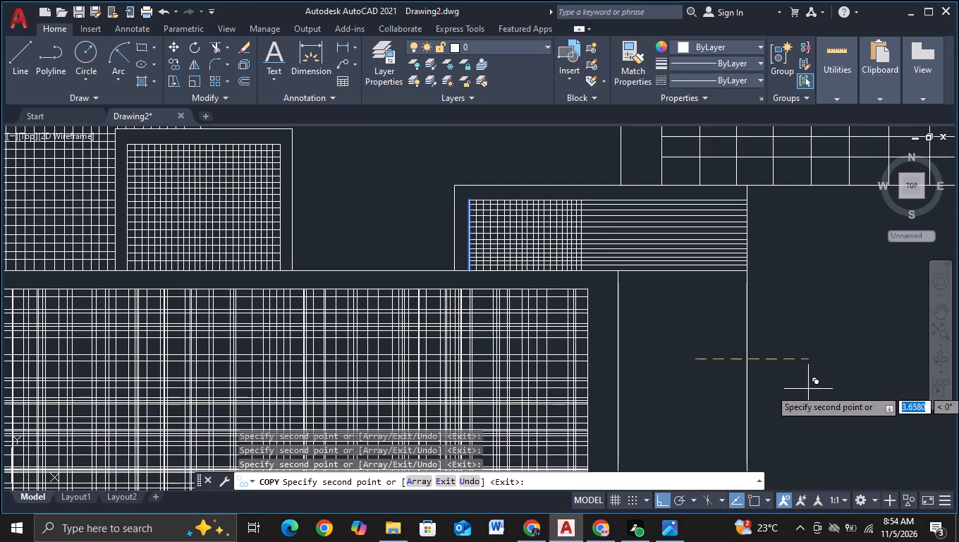
click(812, 390)
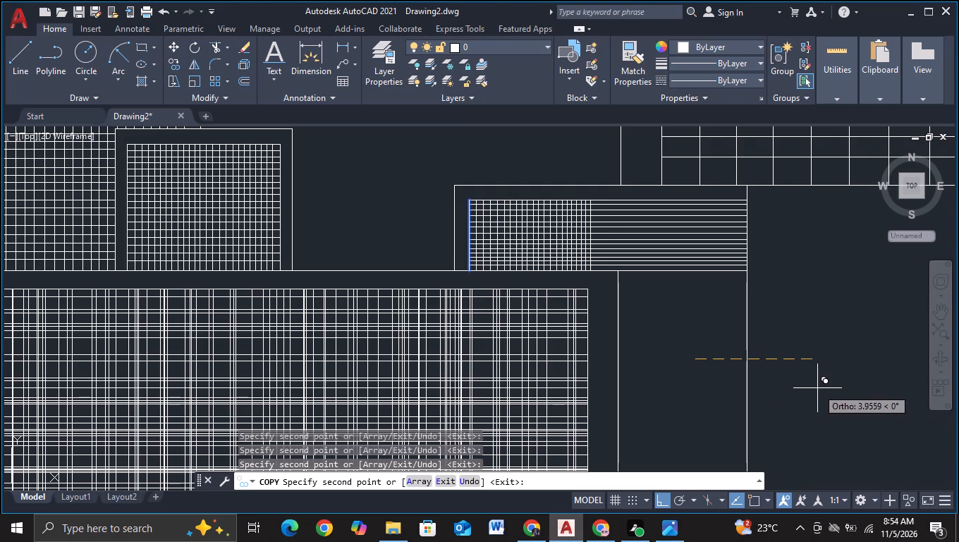
click(817, 388)
click(823, 390)
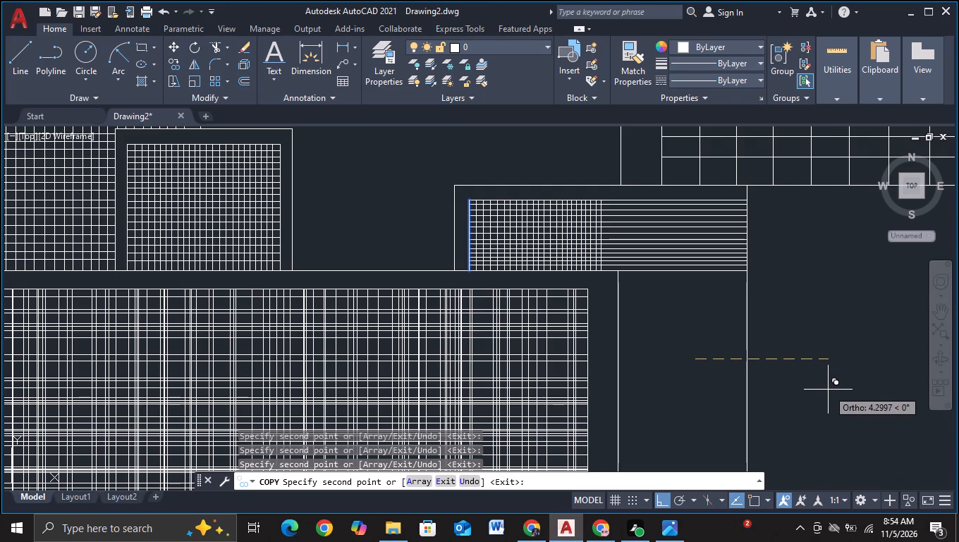
click(828, 390)
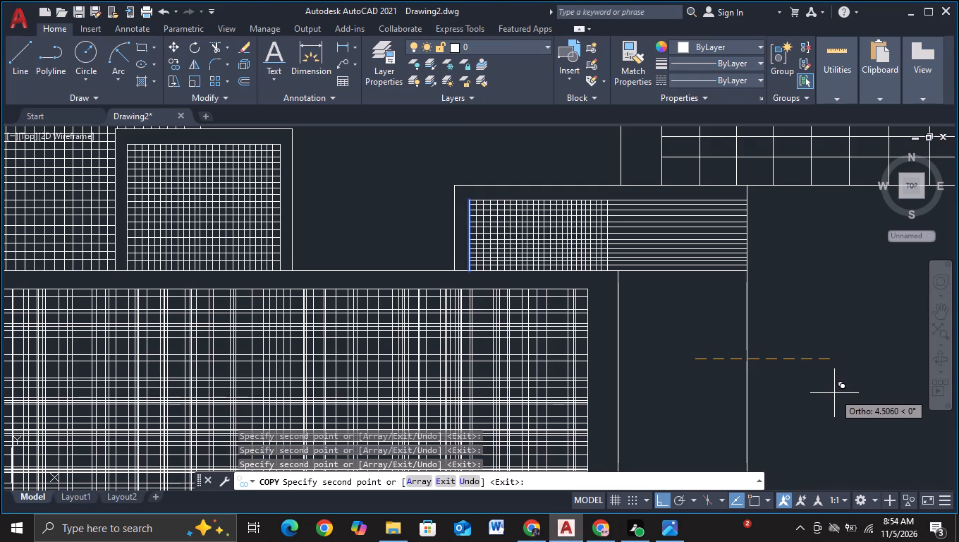
click(833, 393)
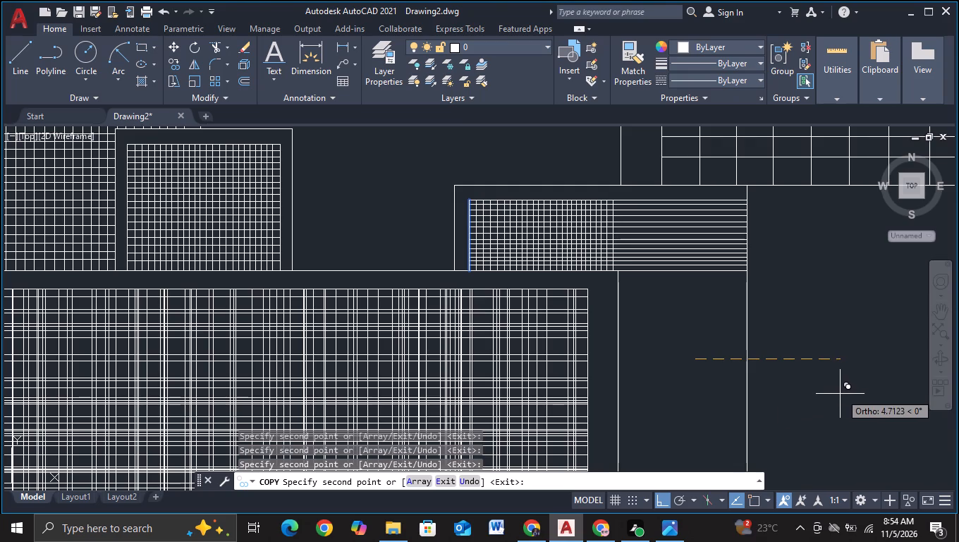
click(839, 395)
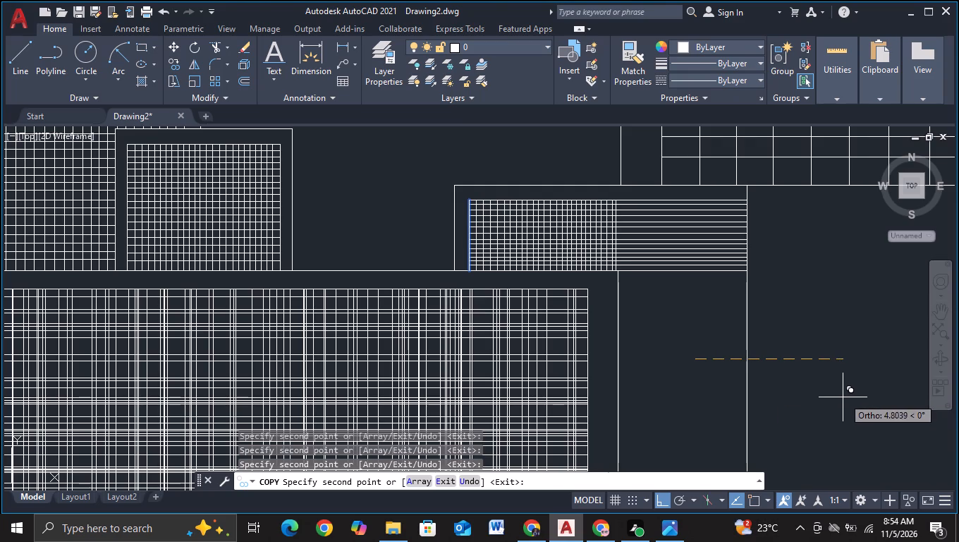
click(844, 399)
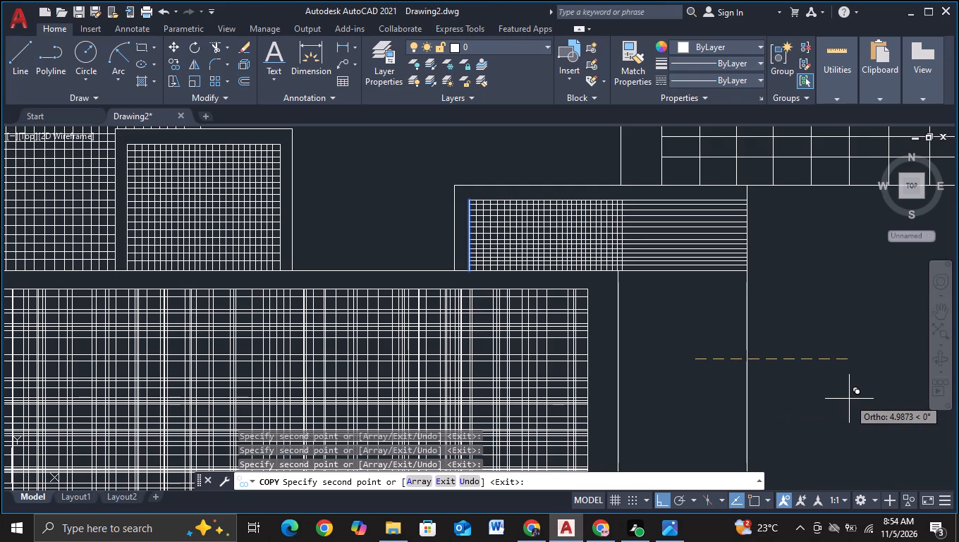
click(848, 400)
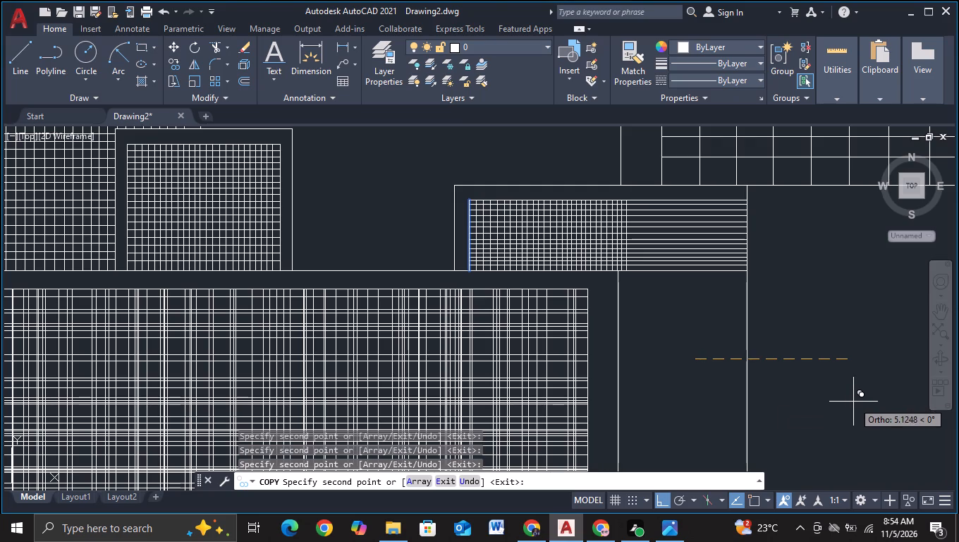
click(853, 402)
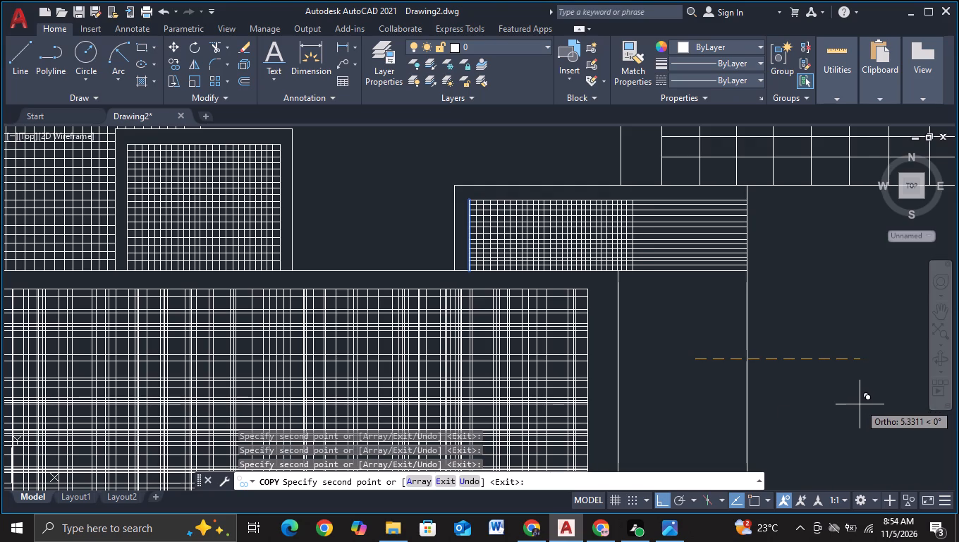
click(859, 405)
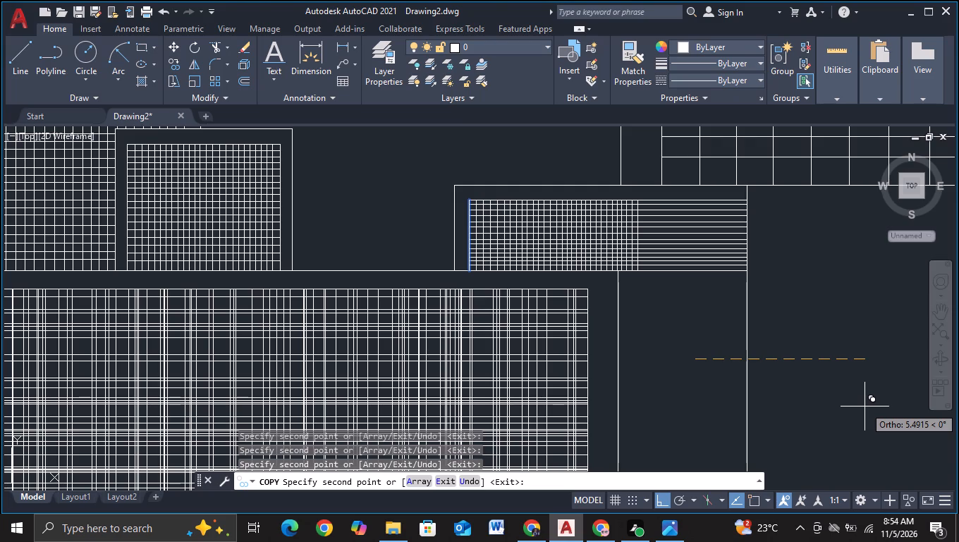
click(865, 406)
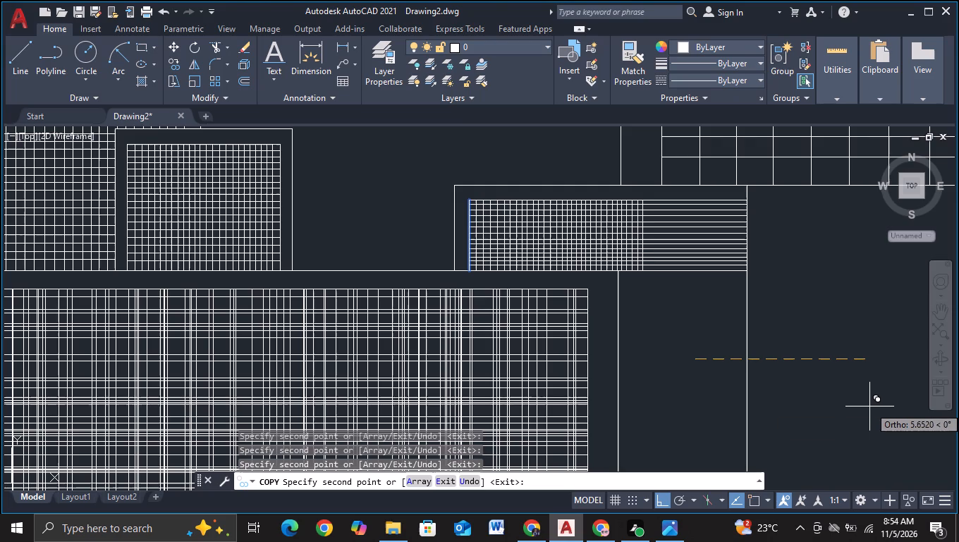
click(869, 406)
click(874, 406)
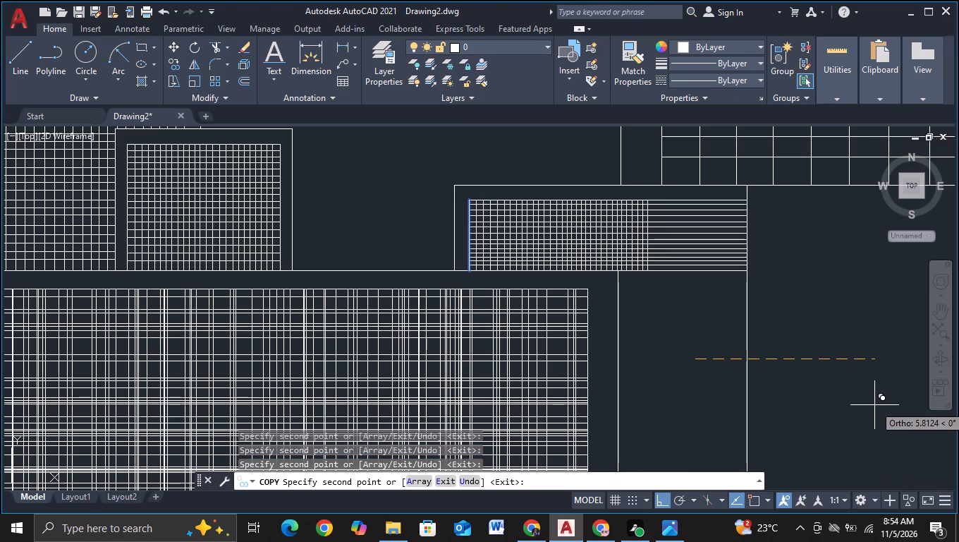
click(879, 407)
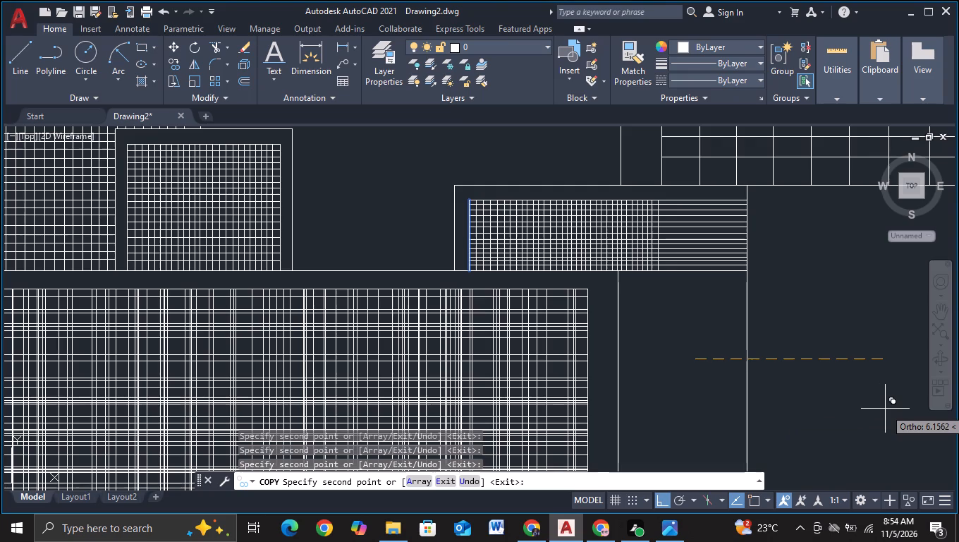
click(884, 409)
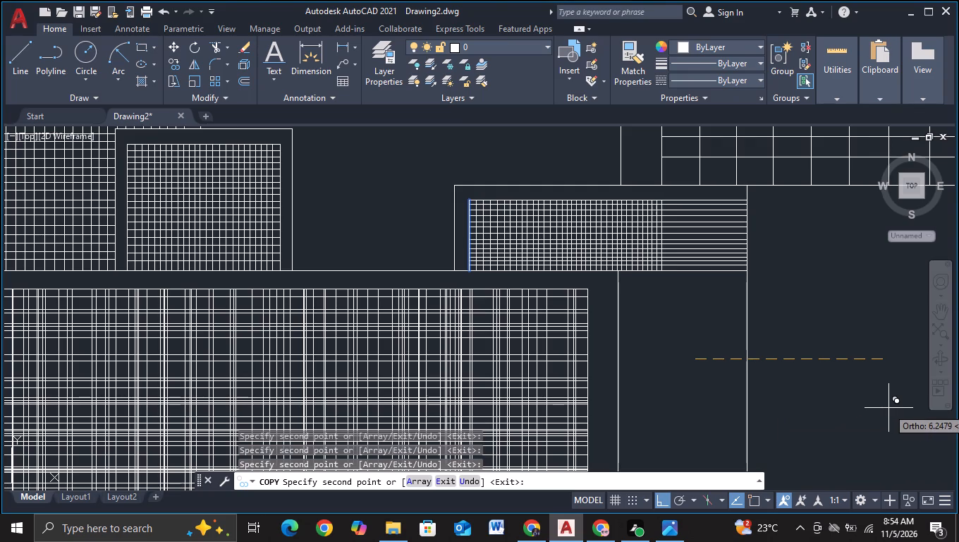
click(888, 408)
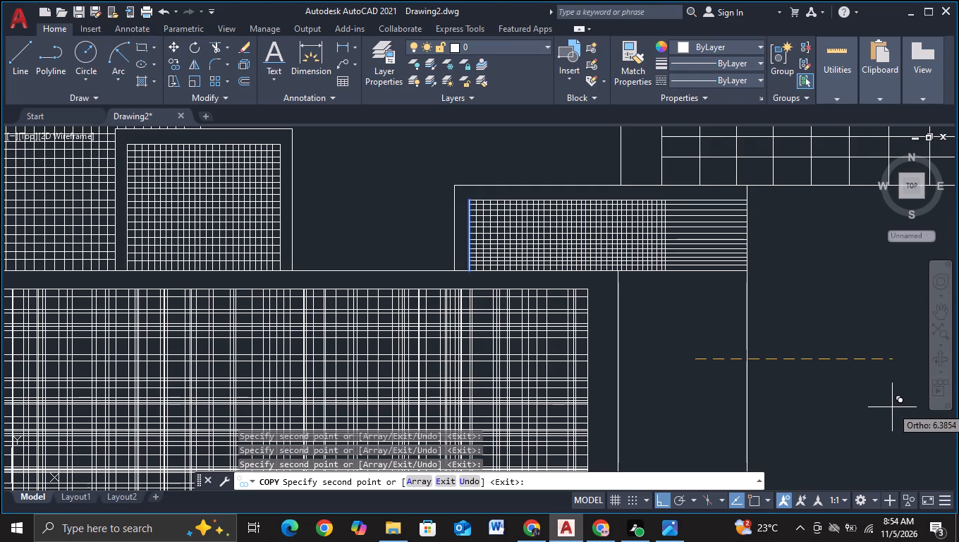
Copy the left block's inner vertical margin line toward the shaft 8 more times at slightly uneven spacing, out to about 7.5 units from the original.
click(893, 407)
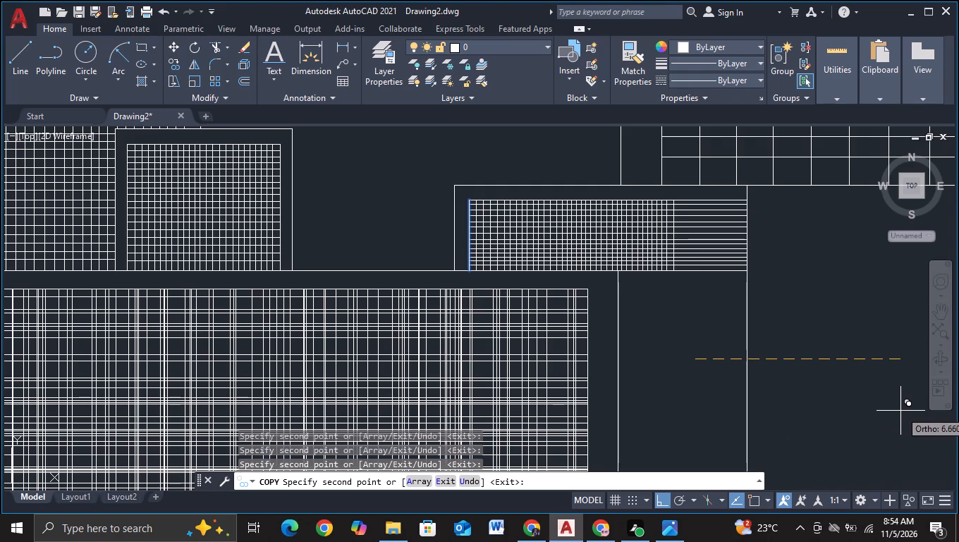
click(898, 411)
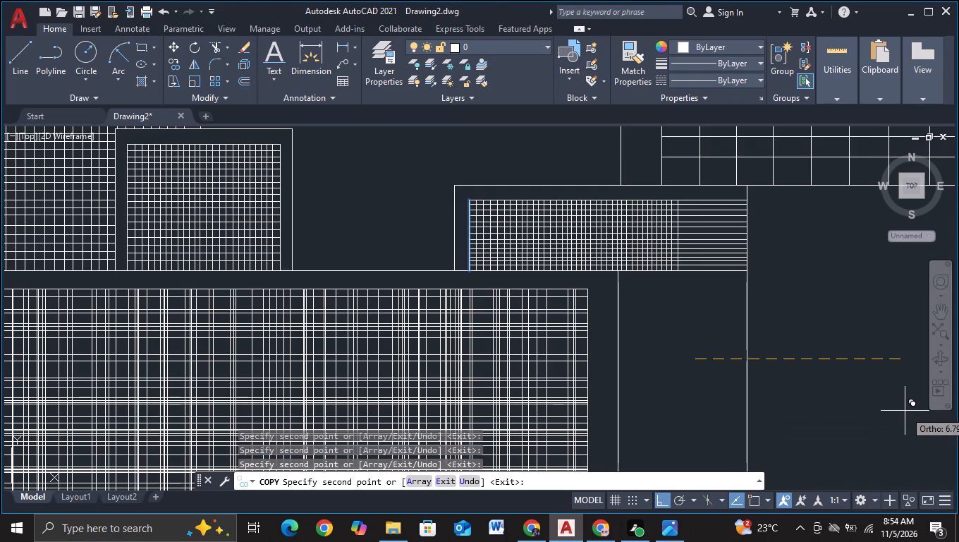
click(903, 411)
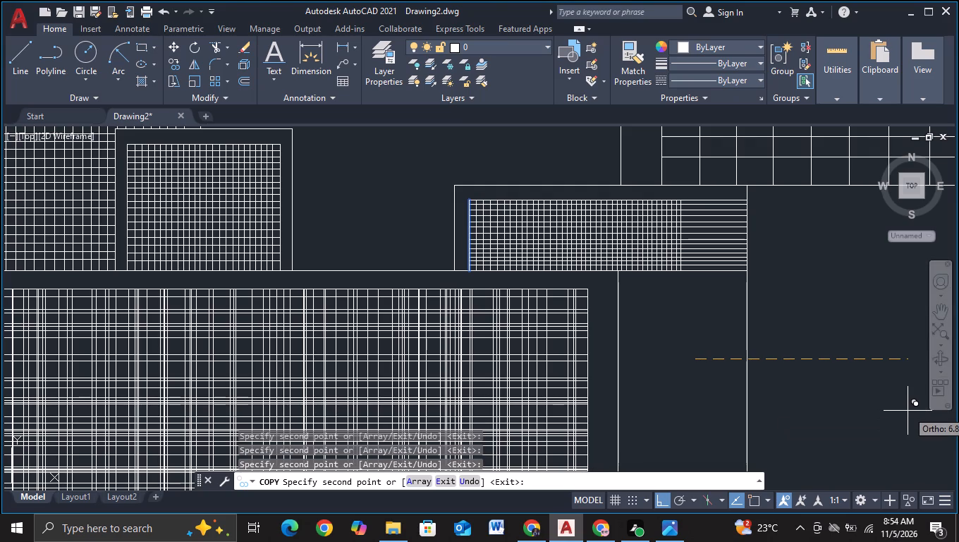
click(908, 411)
middle_drag(908, 411, 860, 416)
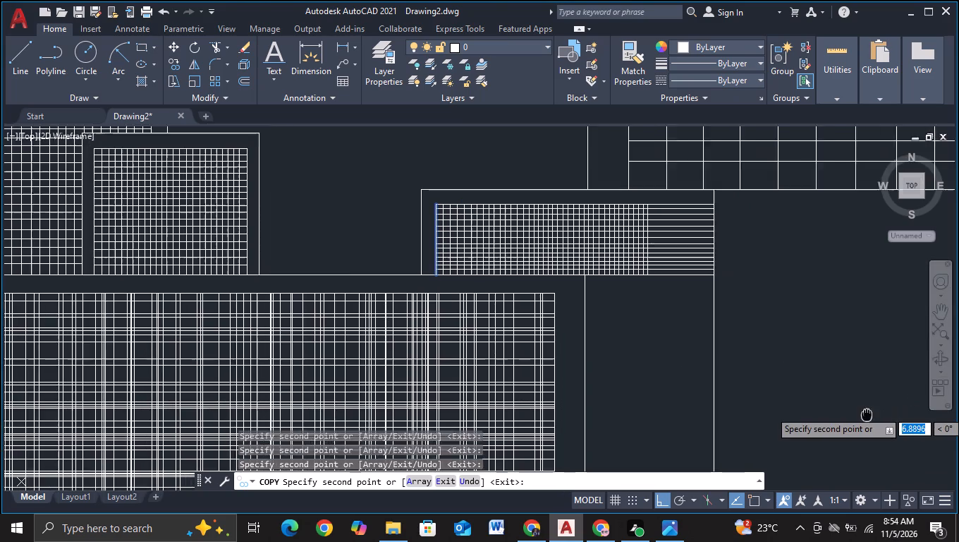
middle_drag(860, 416, 746, 416)
scroll(752, 414, up, 2)
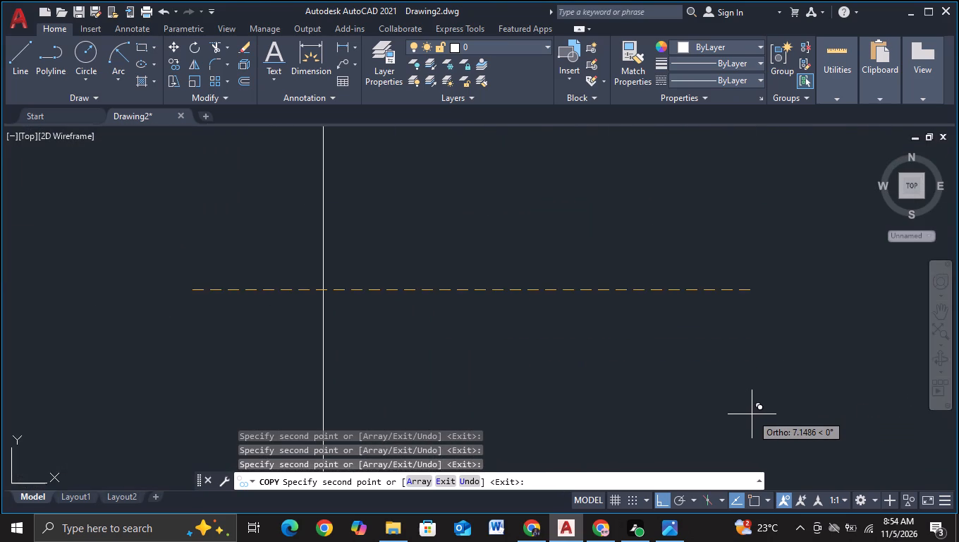
scroll(752, 414, down, 1)
click(746, 416)
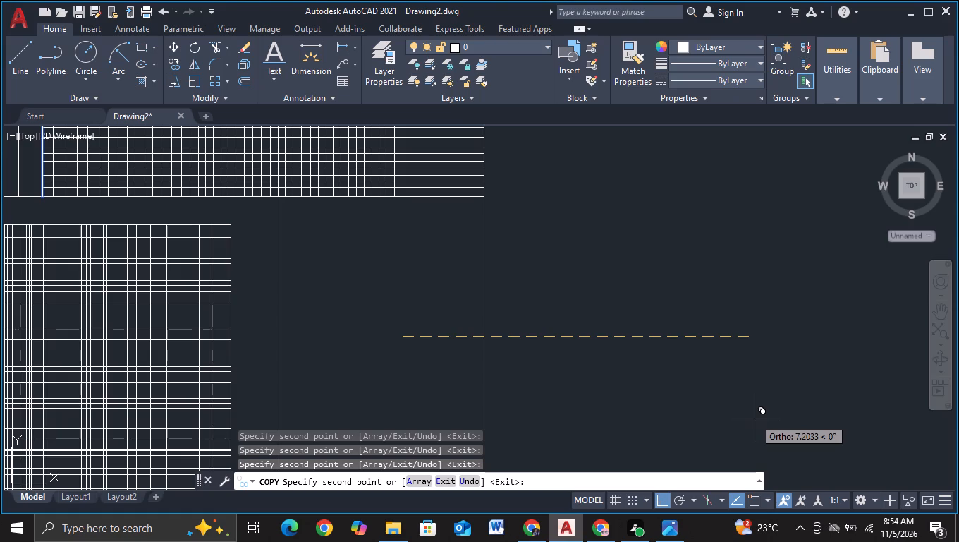
click(754, 418)
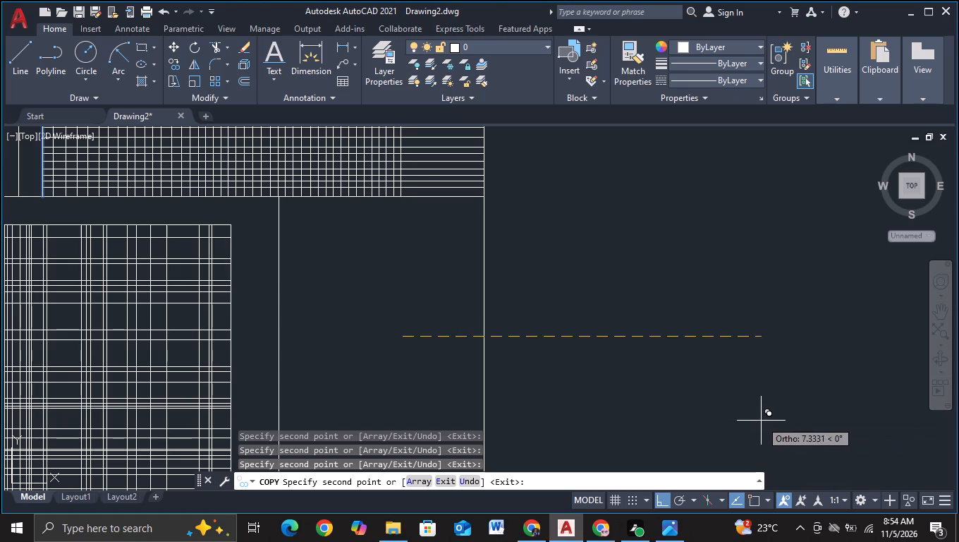
click(761, 421)
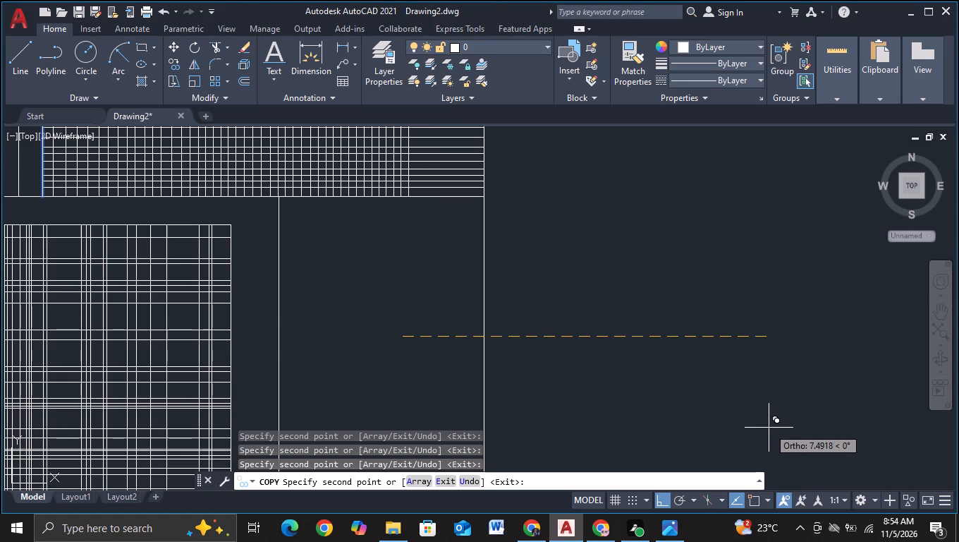
click(769, 428)
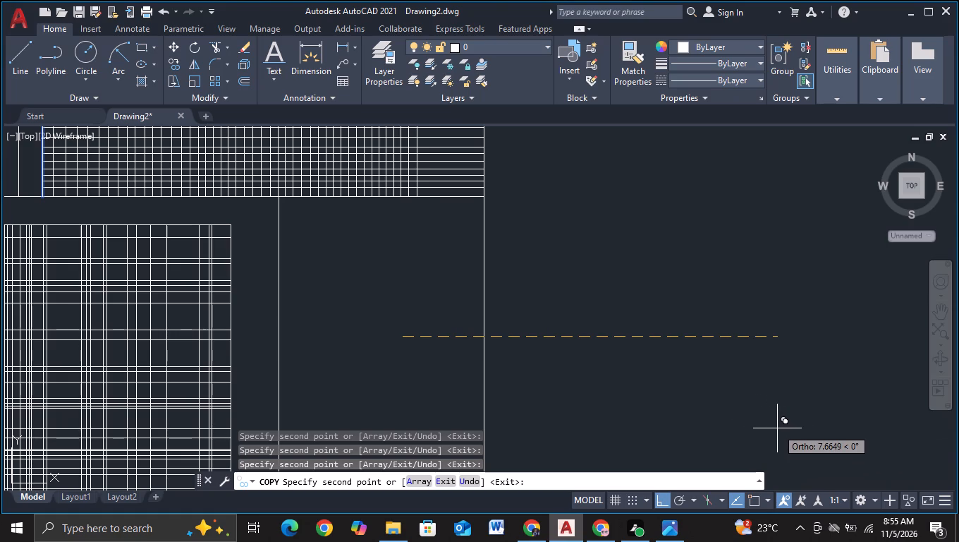
Copy the left block's margin line 9 more times at uneven spacing out to about 8.9 units, finishing the grid at the shaft edge.
click(776, 428)
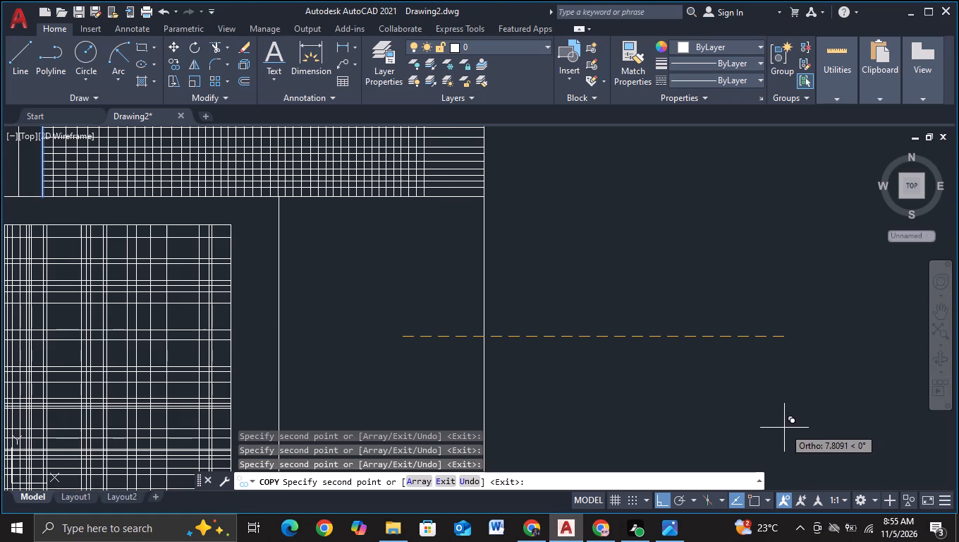
click(784, 428)
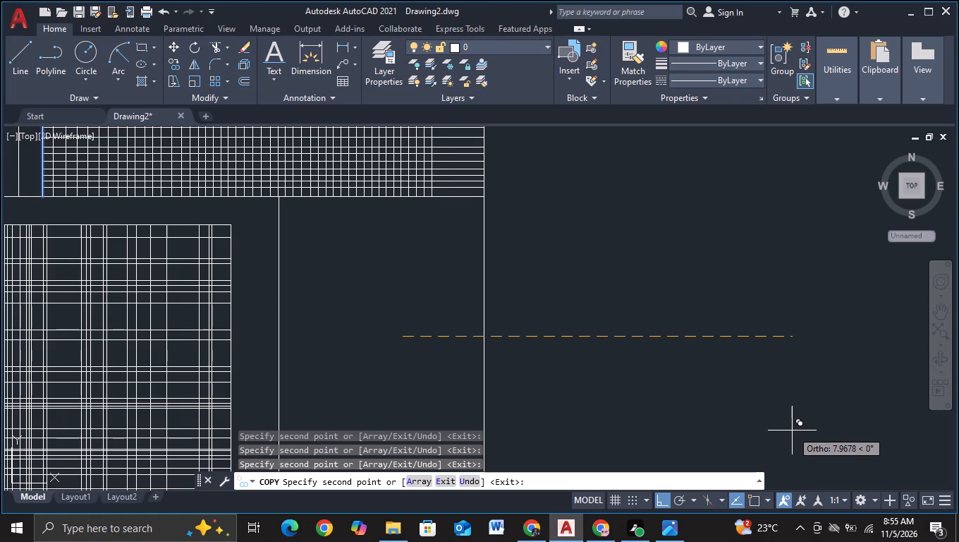
click(792, 430)
click(800, 431)
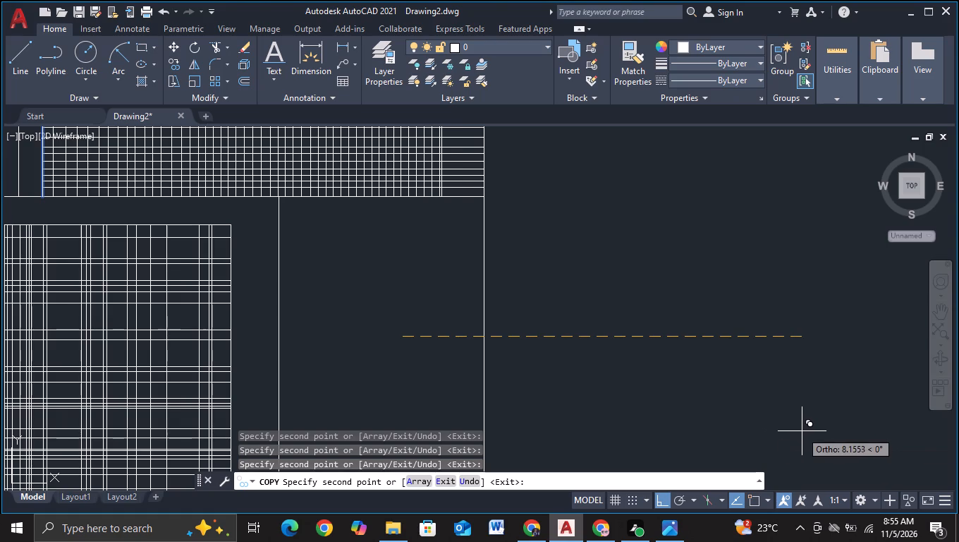
click(807, 429)
click(814, 428)
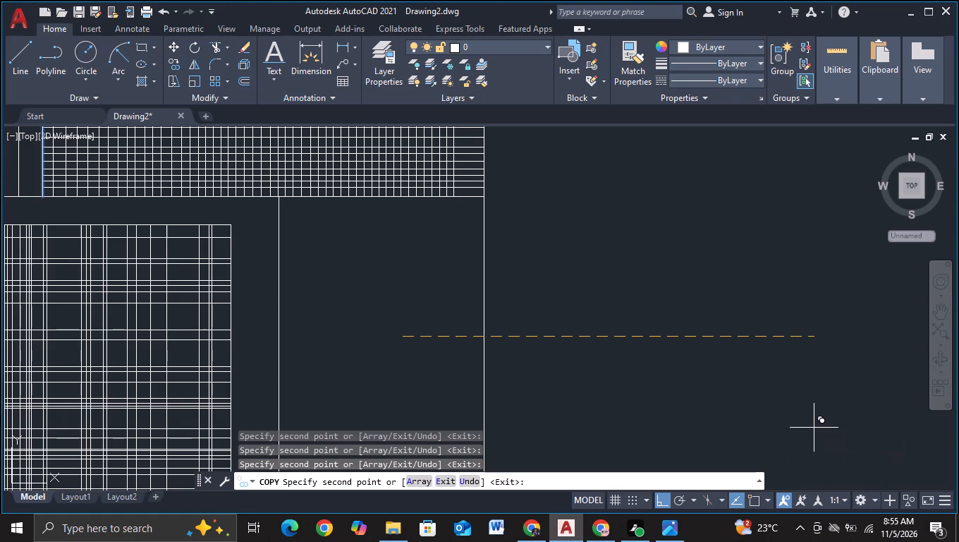
click(821, 428)
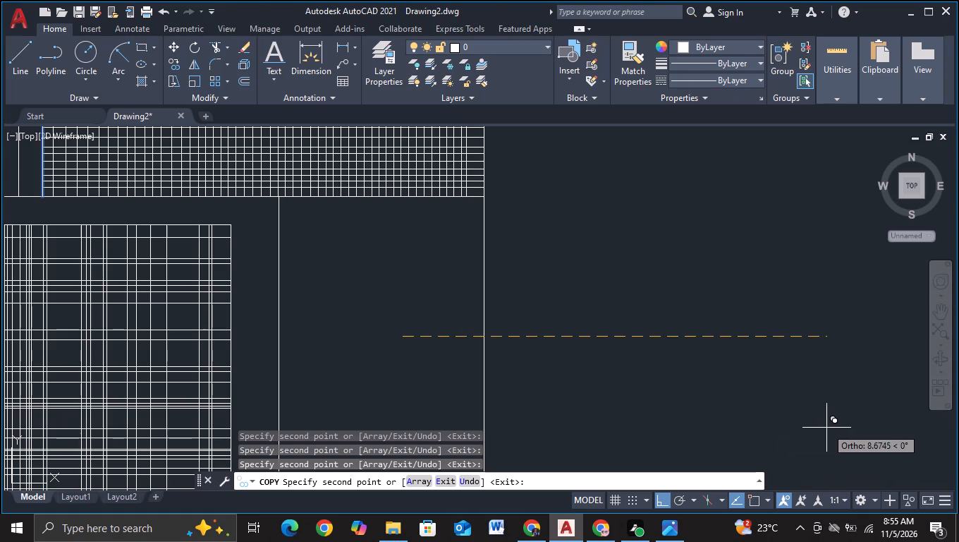
click(829, 428)
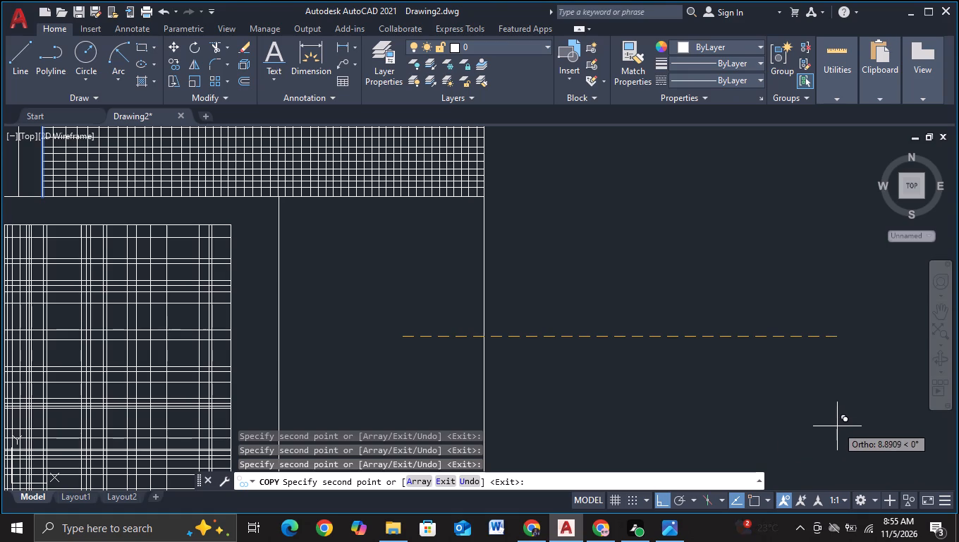
click(836, 426)
key(Escape)
Copy the left block's last vertical grid line across the shaft into the right block 6 times, at about 11 to 11.6 units from the base point.
scroll(834, 426, down, 3)
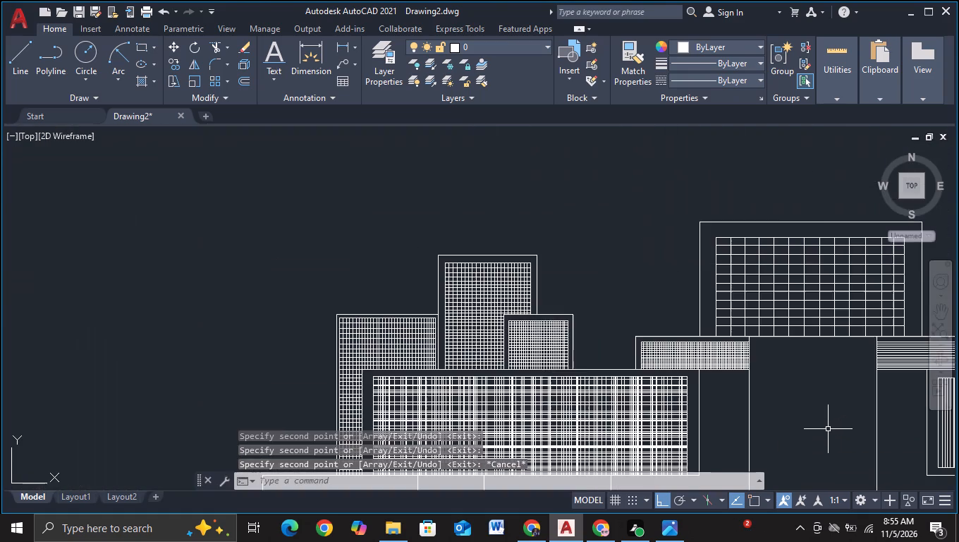
scroll(813, 430, up, 2)
middle_drag(759, 402, 613, 410)
scroll(543, 383, up, 3)
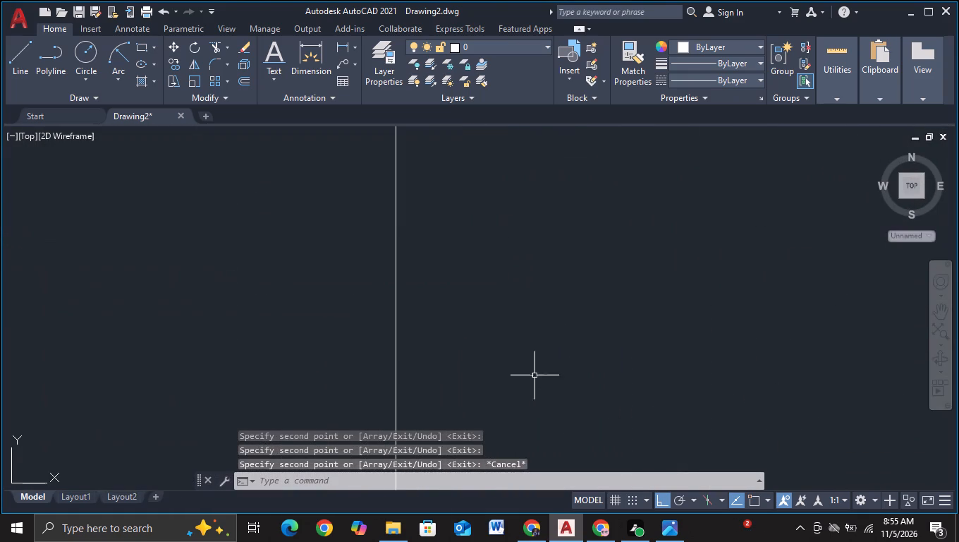
middle_drag(386, 232, 410, 465)
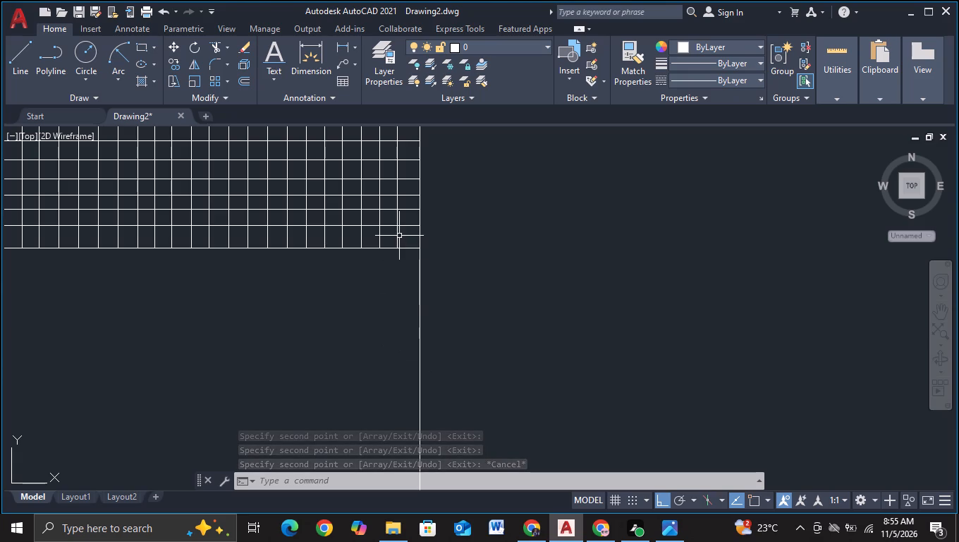
click(396, 237)
key(c)
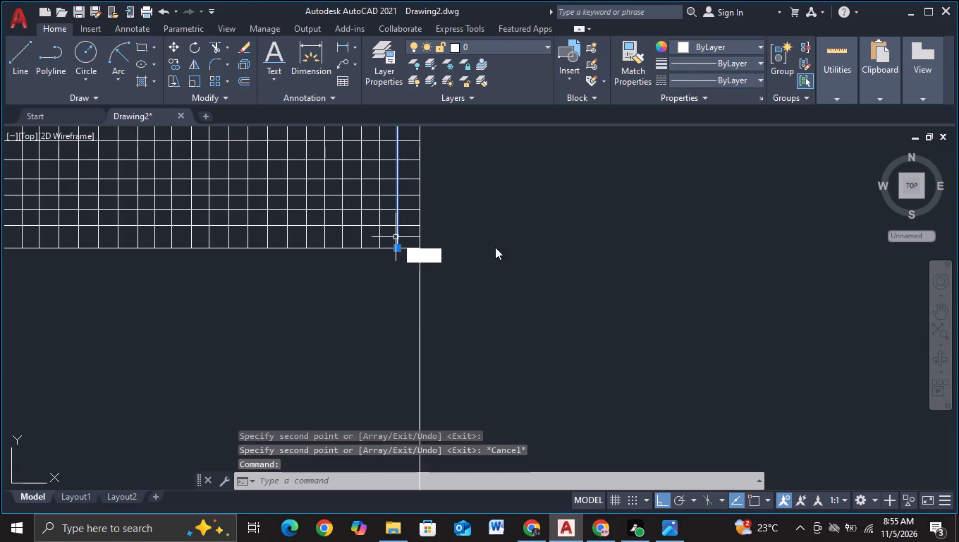
double_click(483, 278)
scroll(591, 277, down, 2)
middle_drag(591, 278, 11, 299)
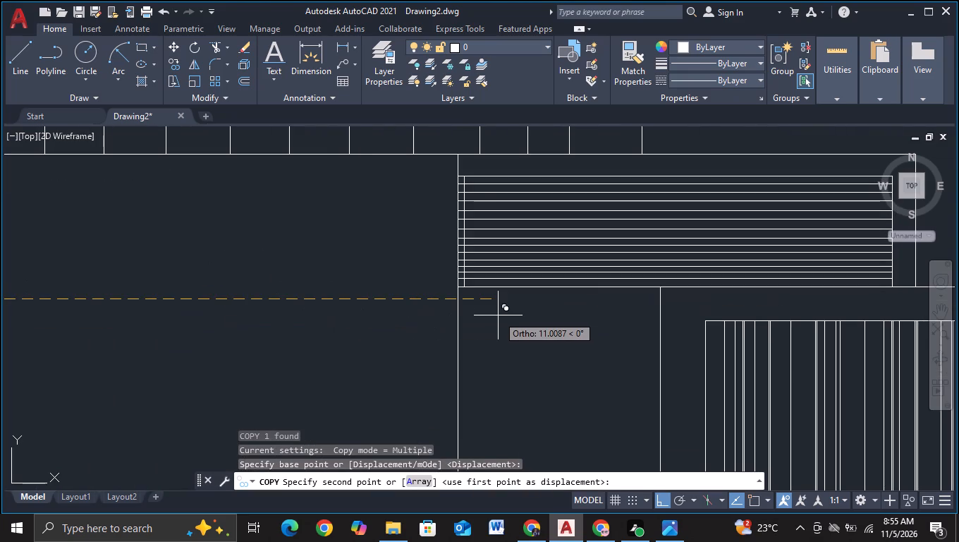
click(498, 315)
scroll(501, 315, down, 1)
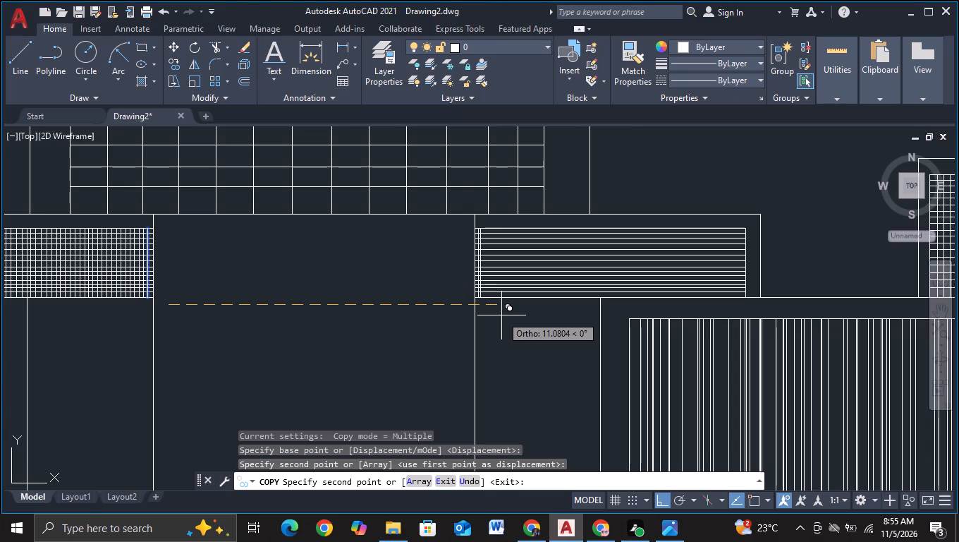
scroll(501, 315, up, 1)
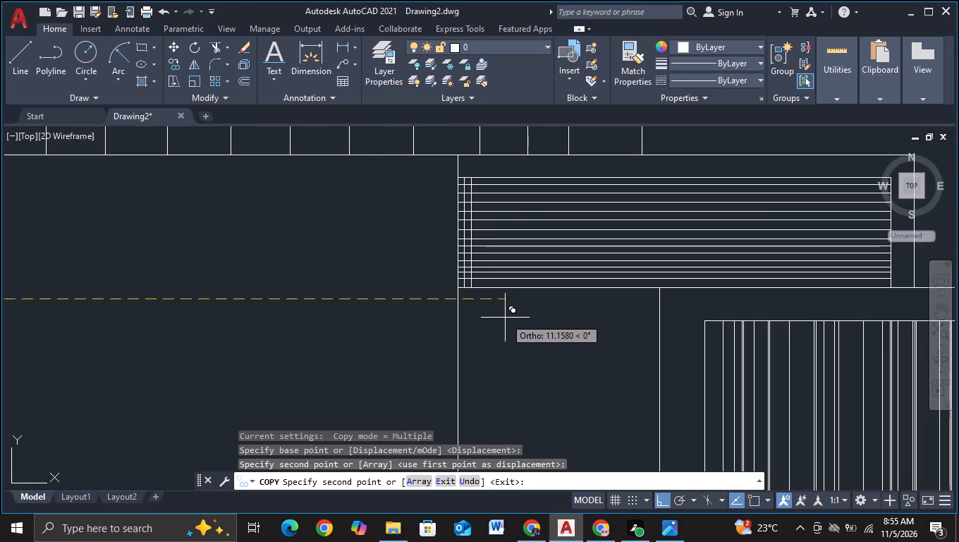
scroll(505, 318, down, 2)
scroll(505, 318, up, 1)
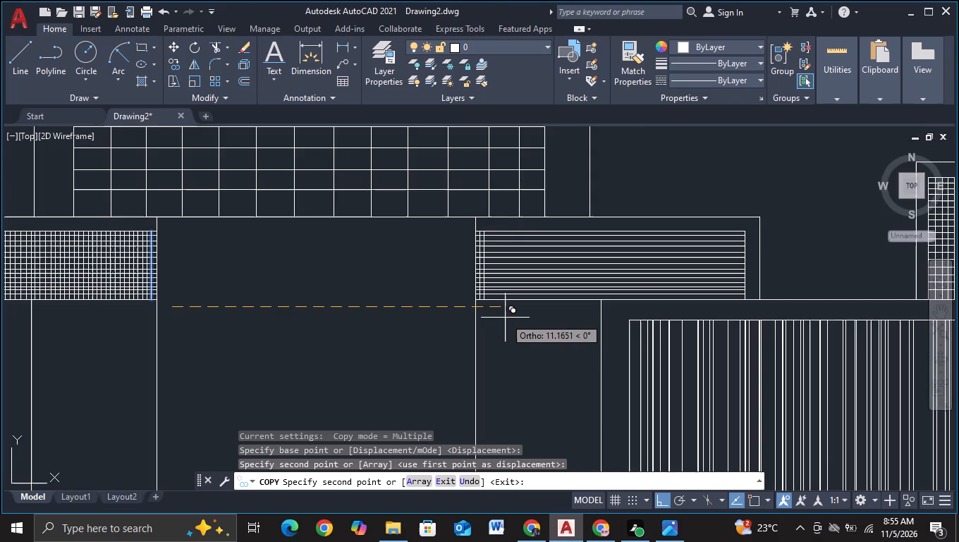
scroll(505, 318, up, 1)
click(503, 319)
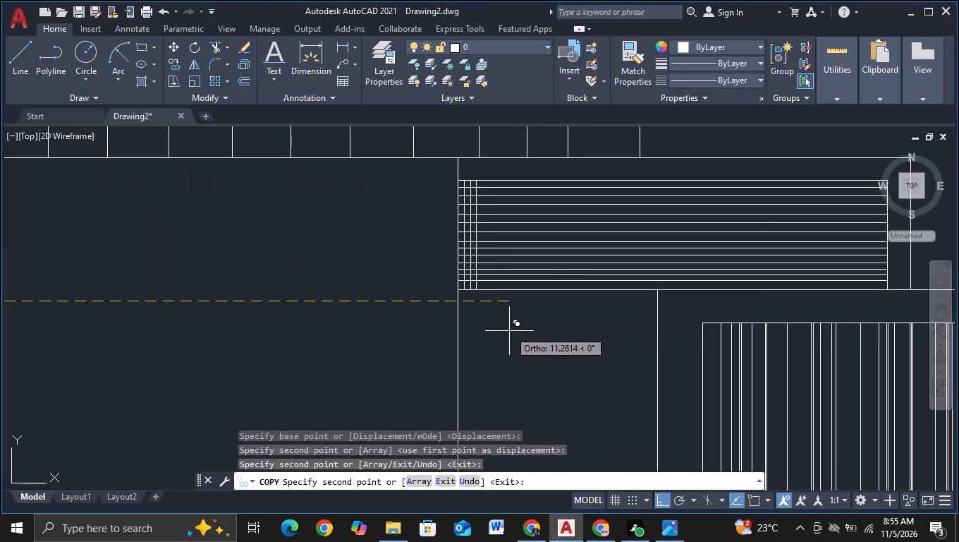
click(509, 331)
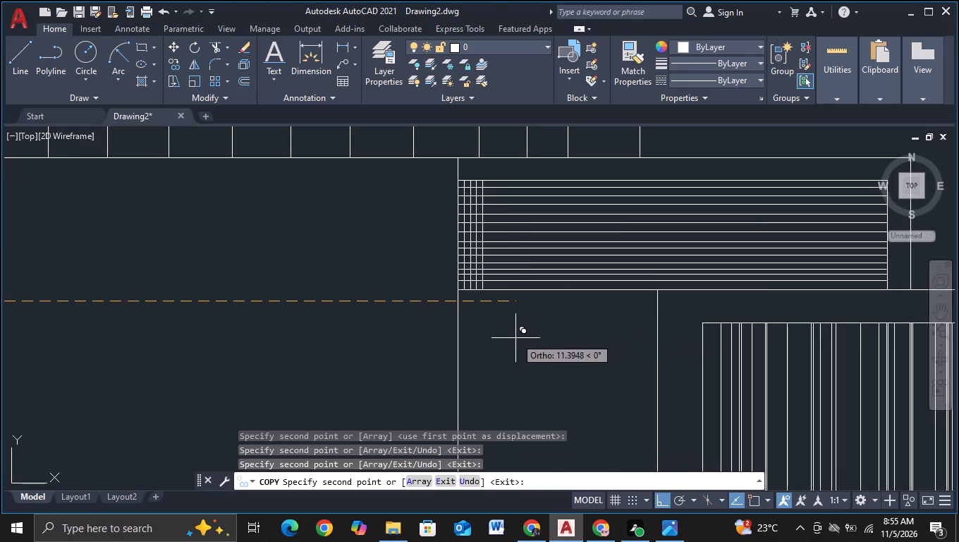
click(515, 339)
click(521, 341)
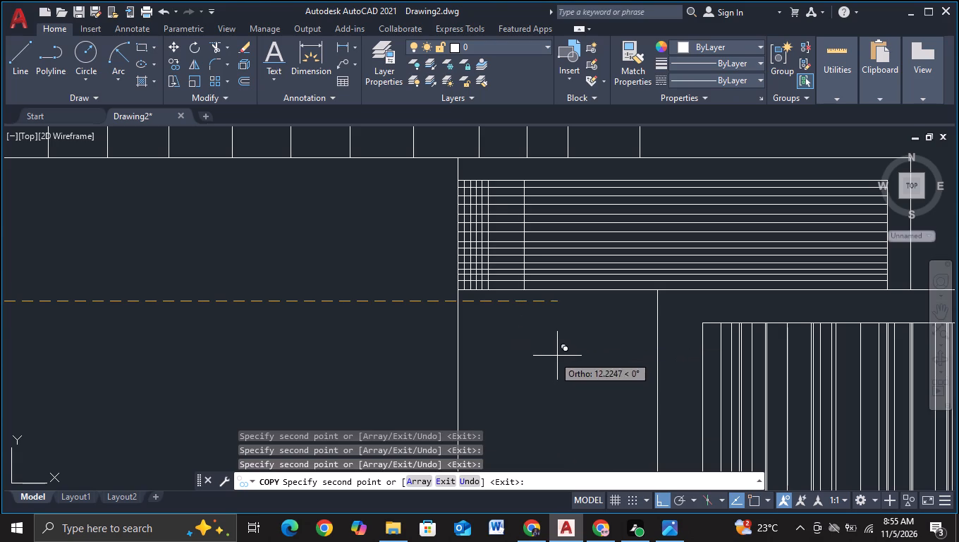
click(527, 359)
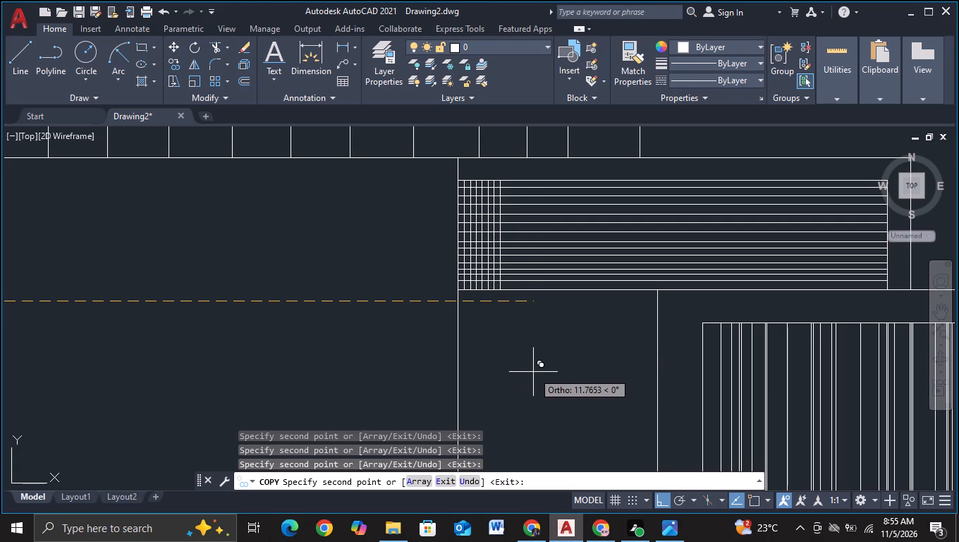
Copy the vertical grid line 12 more times across the right block at slightly uneven spacing, about 11.8 to 13.2 units from the base point.
click(533, 372)
click(539, 372)
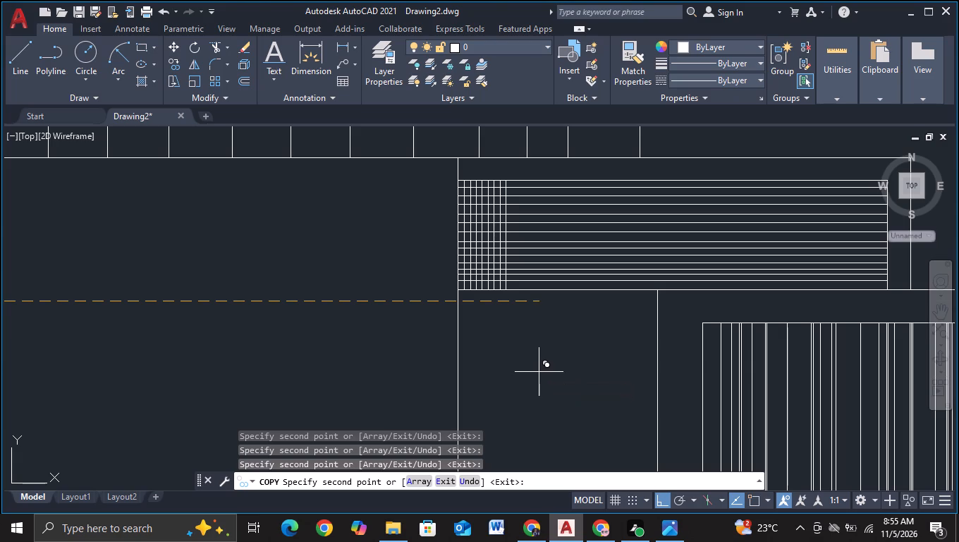
click(544, 371)
click(551, 370)
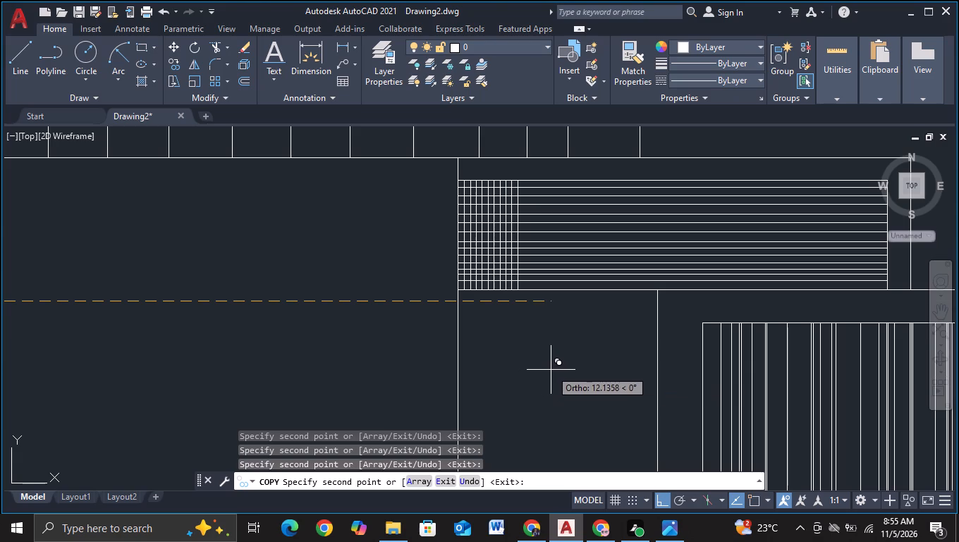
click(557, 371)
click(563, 372)
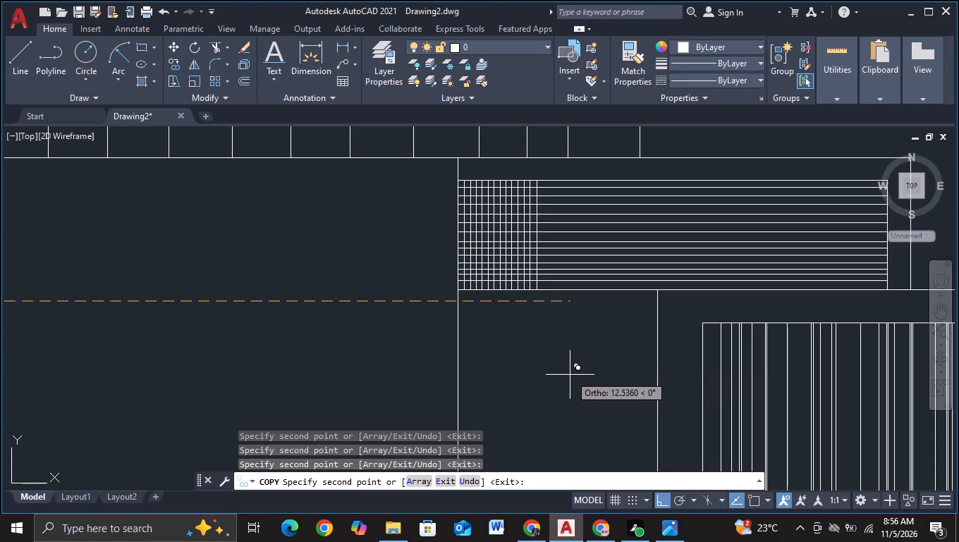
click(569, 375)
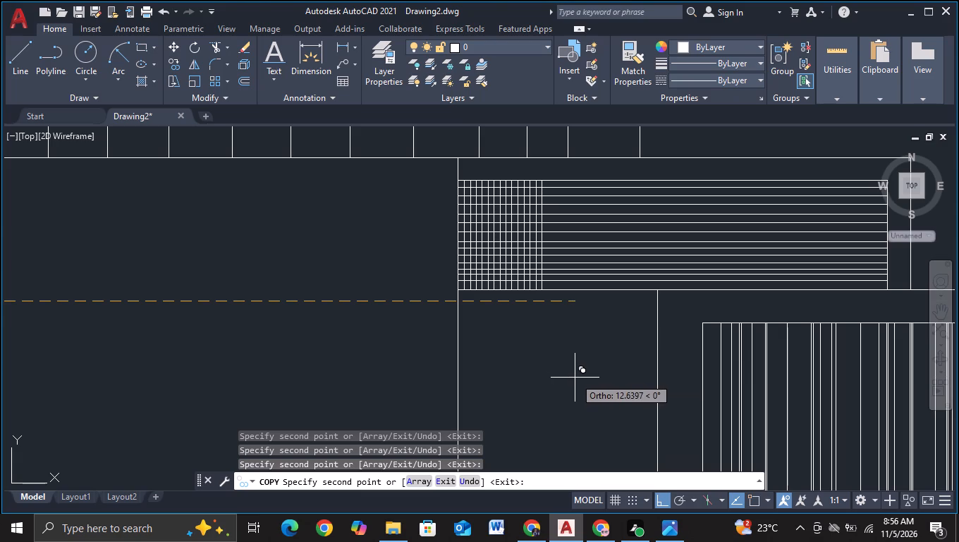
click(575, 378)
click(581, 378)
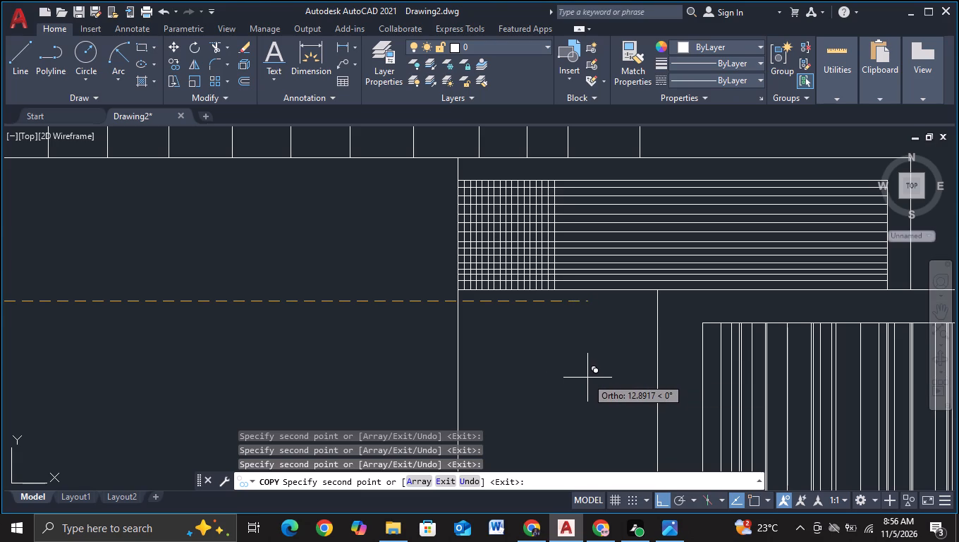
click(588, 378)
click(595, 381)
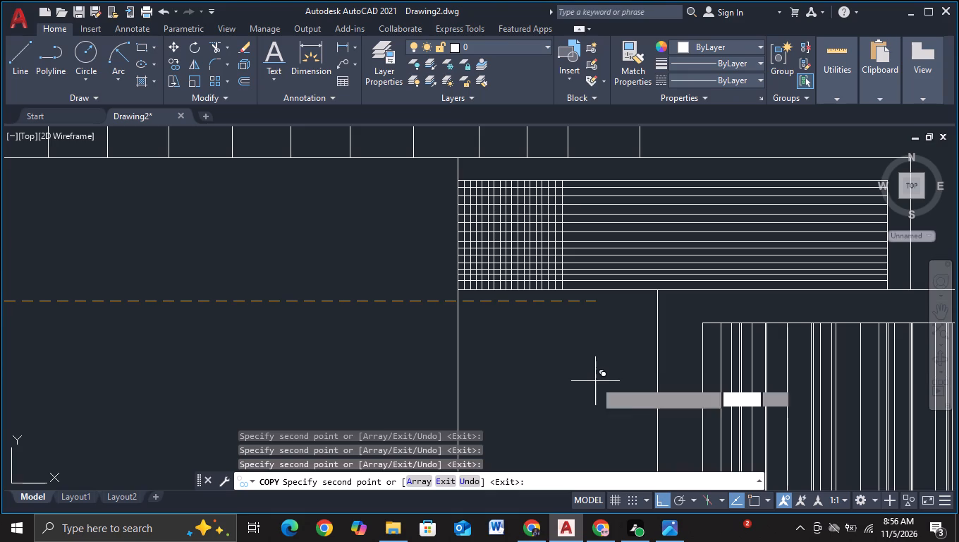
click(602, 382)
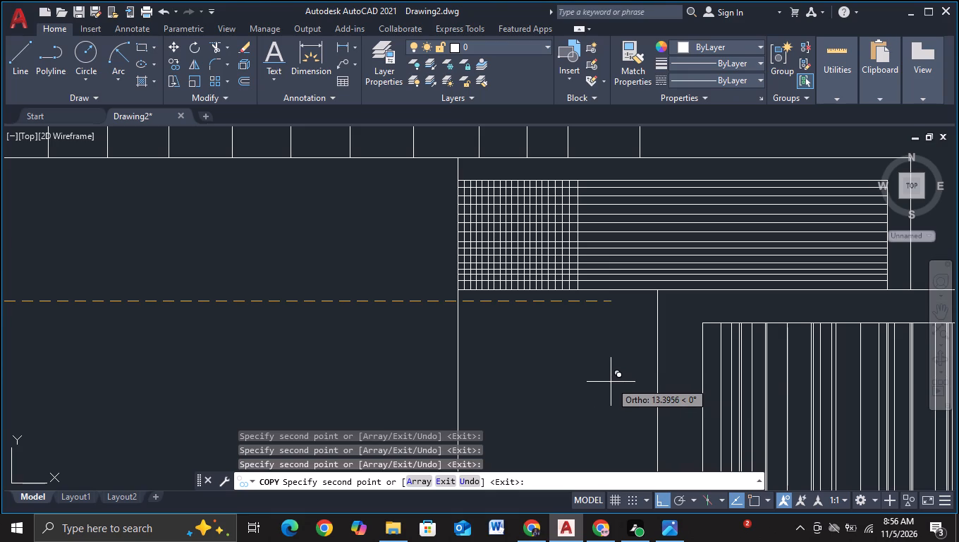
Extend the right block's grid with 14 more copies of the vertical line, unevenly spaced from about 13.4 to 15.2 units.
click(611, 383)
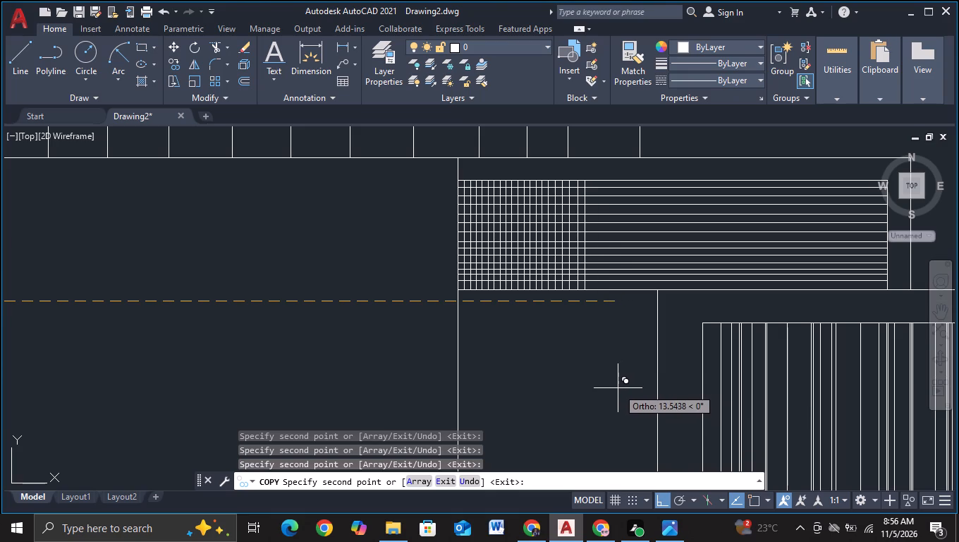
click(618, 388)
click(623, 390)
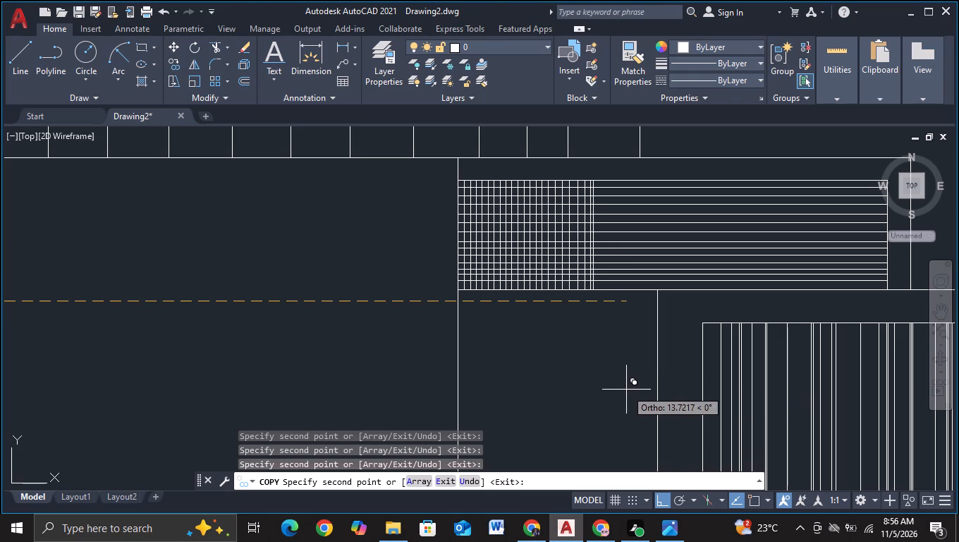
click(630, 387)
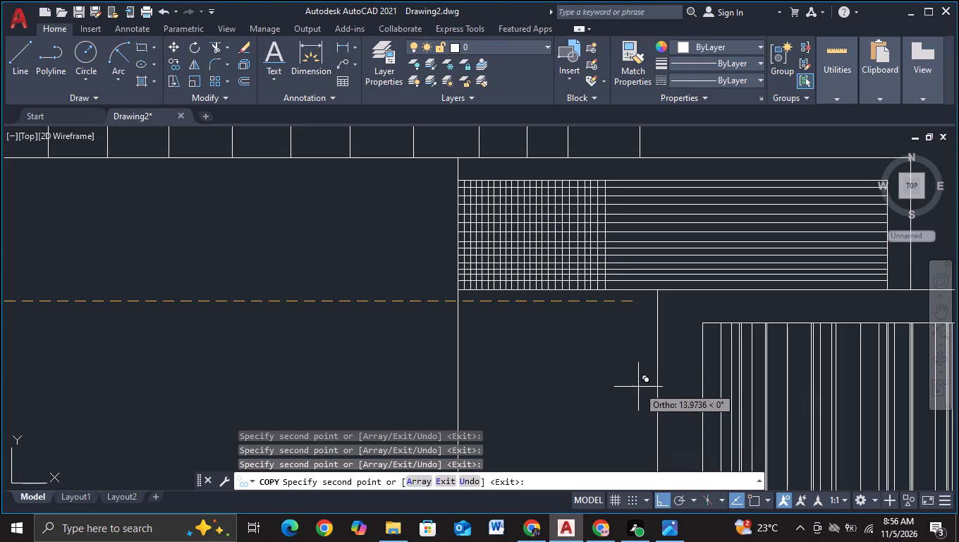
click(637, 387)
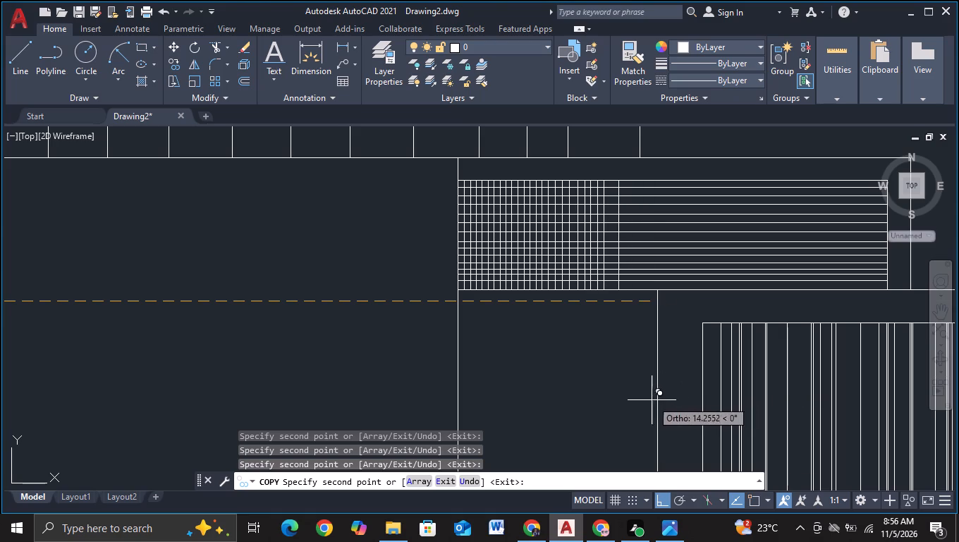
click(643, 401)
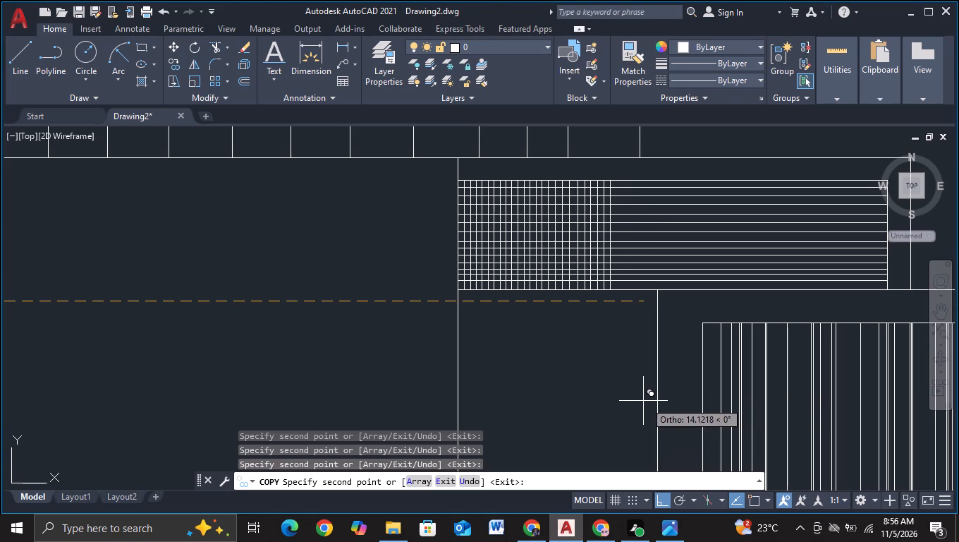
click(649, 403)
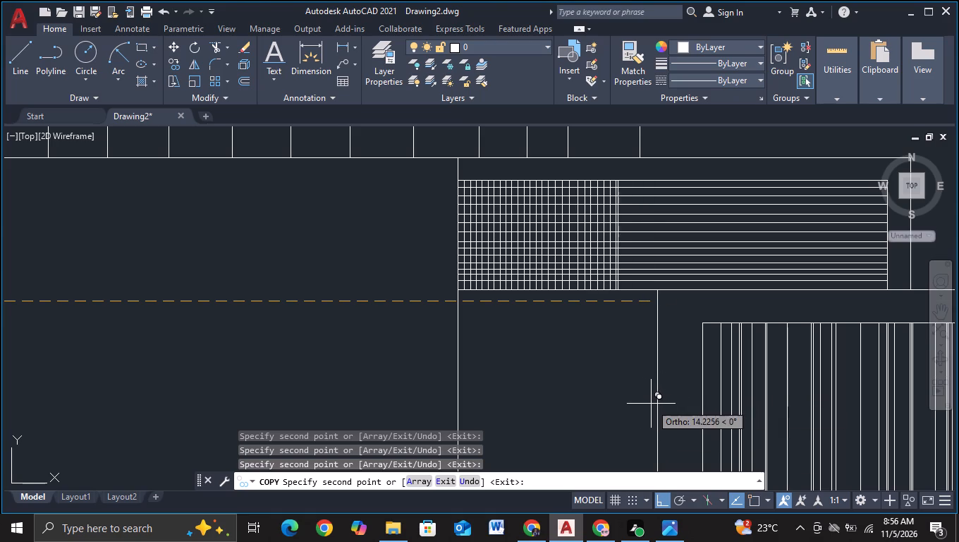
click(655, 404)
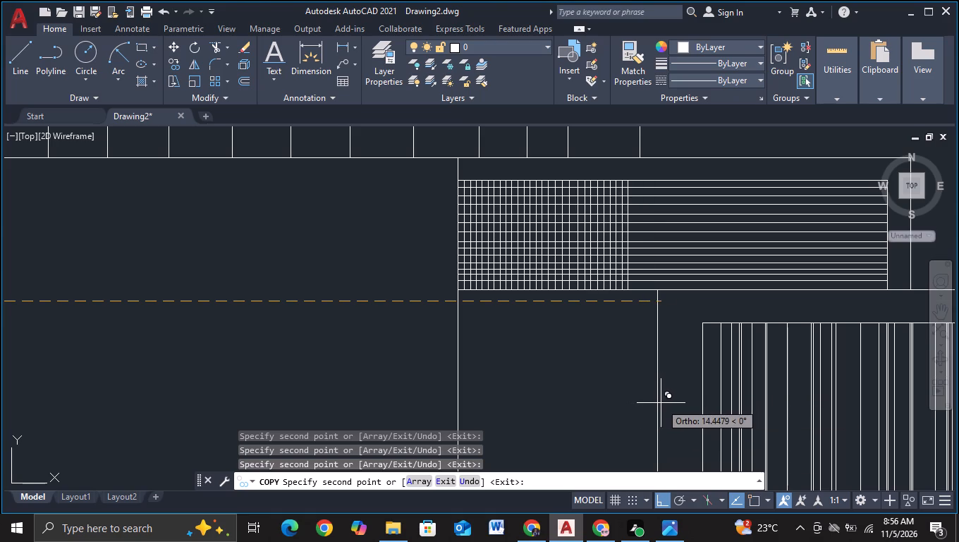
click(661, 404)
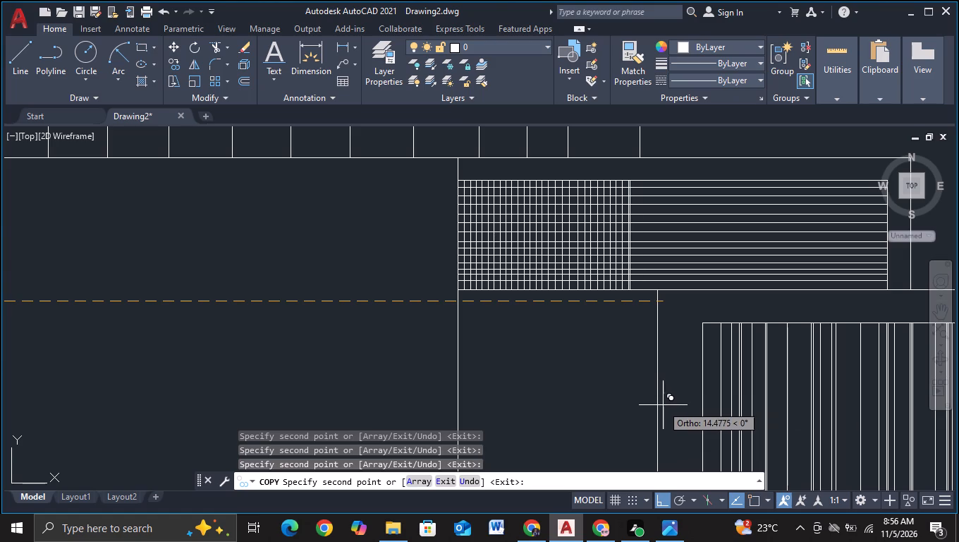
click(669, 406)
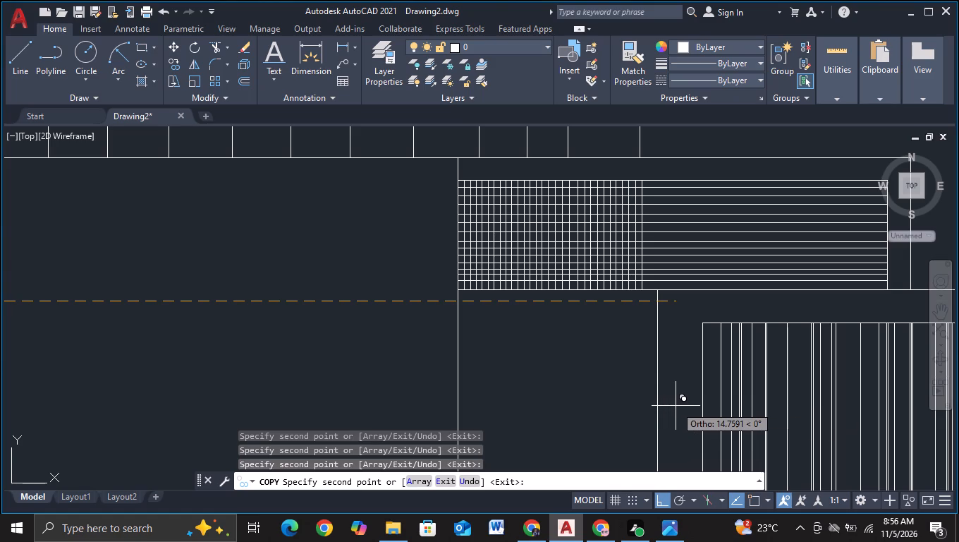
click(676, 406)
click(683, 404)
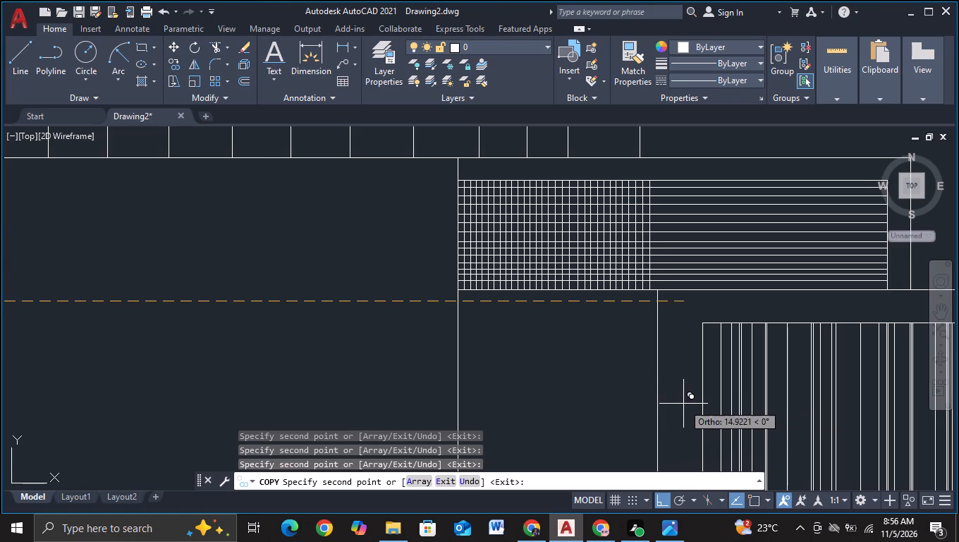
click(691, 403)
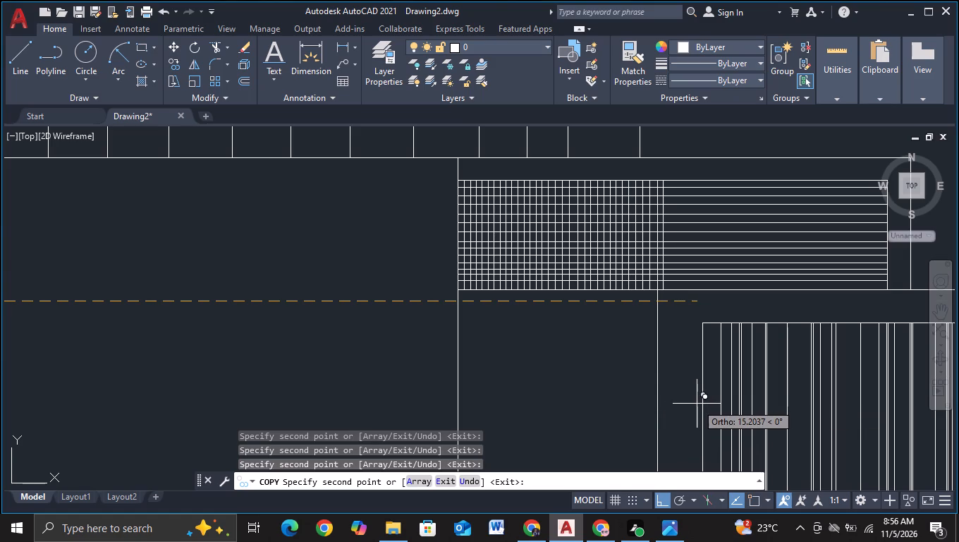
click(697, 404)
Add 8 more vertical line copies to the right block's grid, about 15.4 to 16.3 units from the base point.
middle_drag(697, 404, 470, 418)
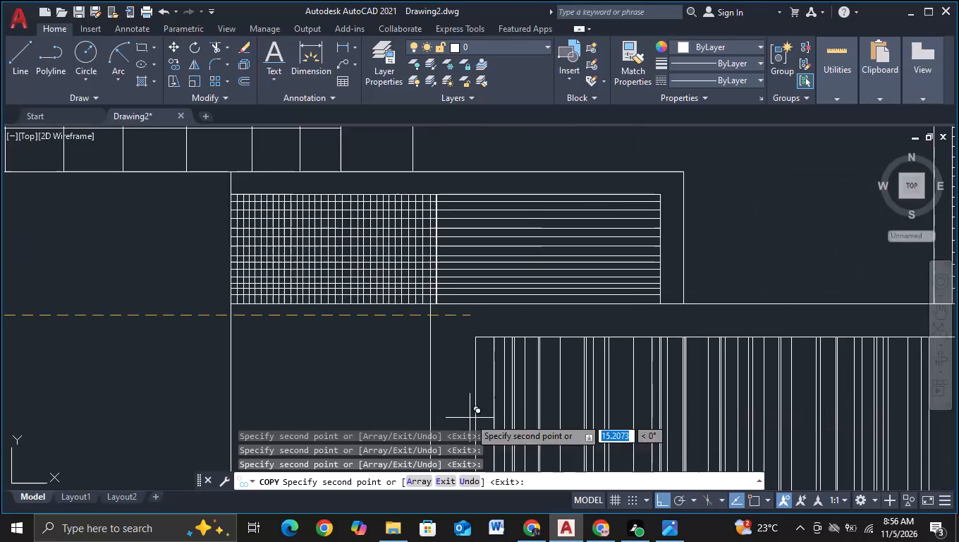
scroll(479, 416, up, 1)
middle_drag(479, 416, 534, 422)
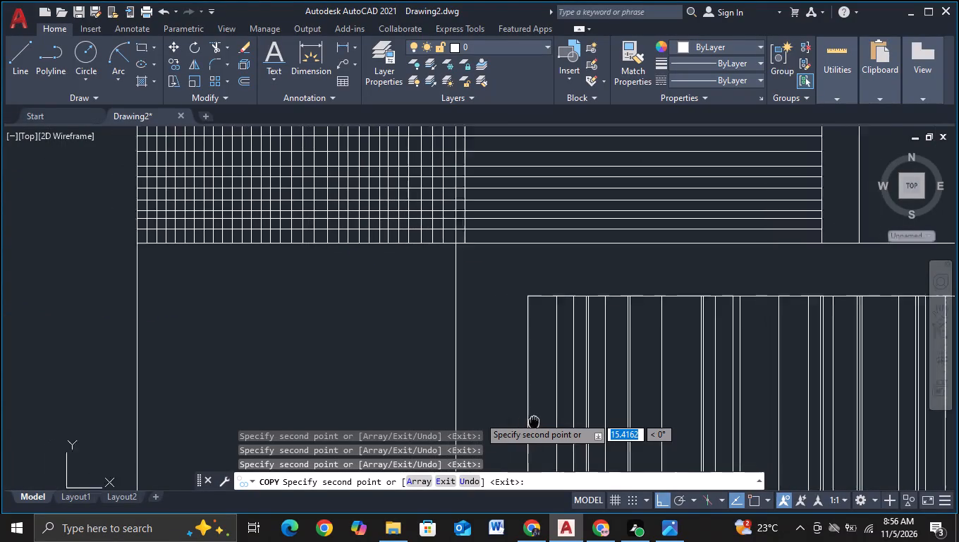
middle_drag(534, 422, 565, 431)
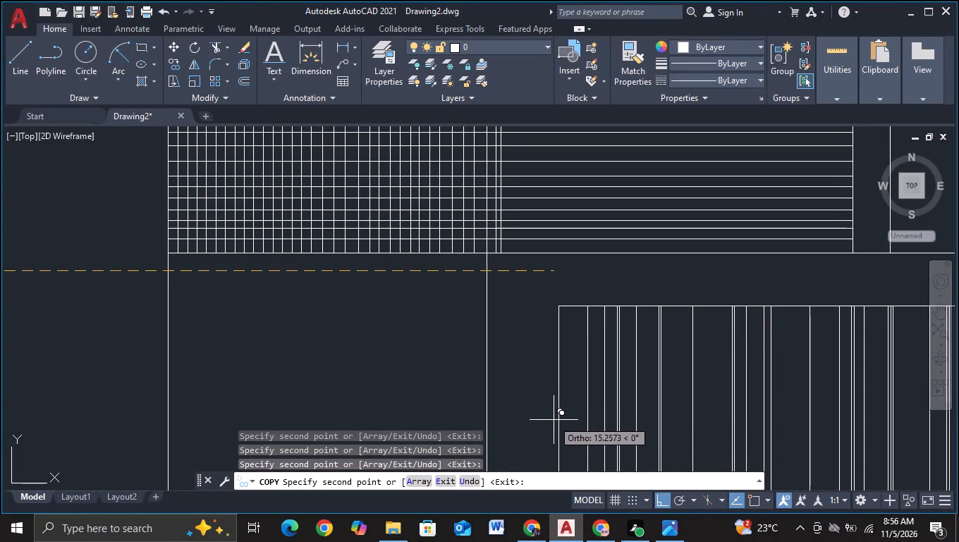
click(561, 421)
click(570, 423)
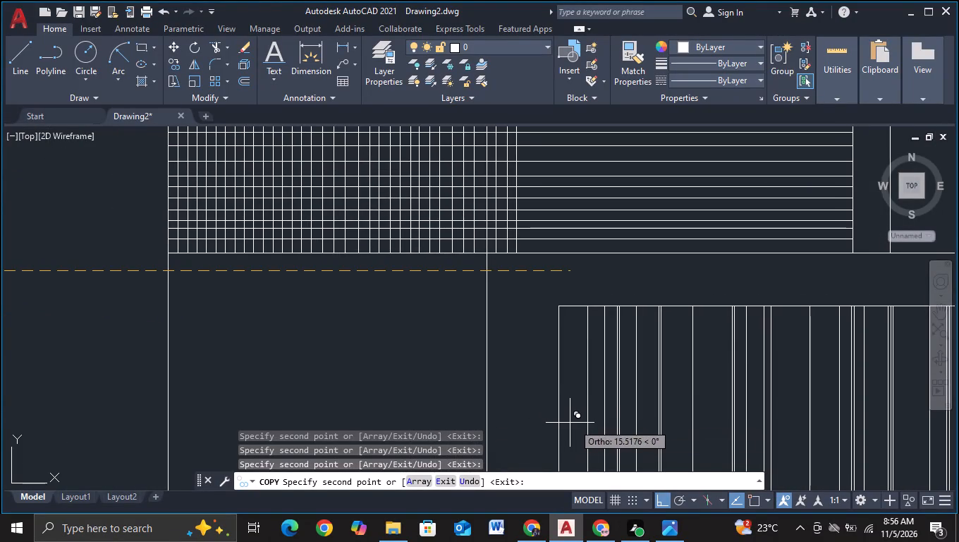
click(579, 424)
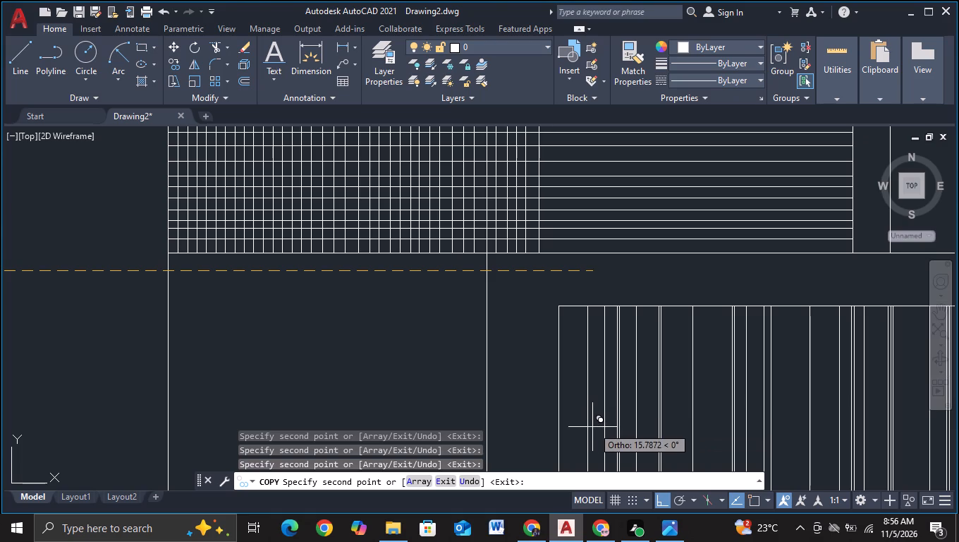
click(588, 428)
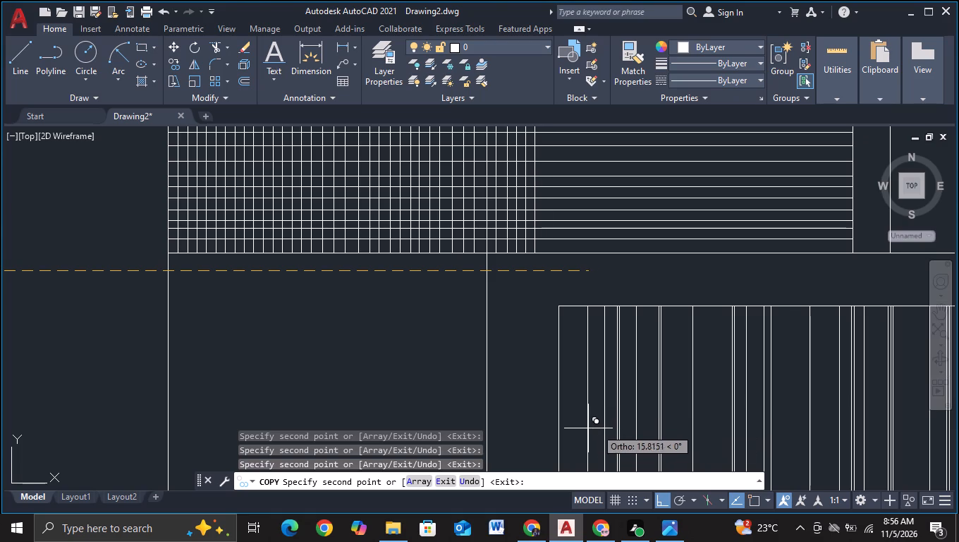
click(598, 428)
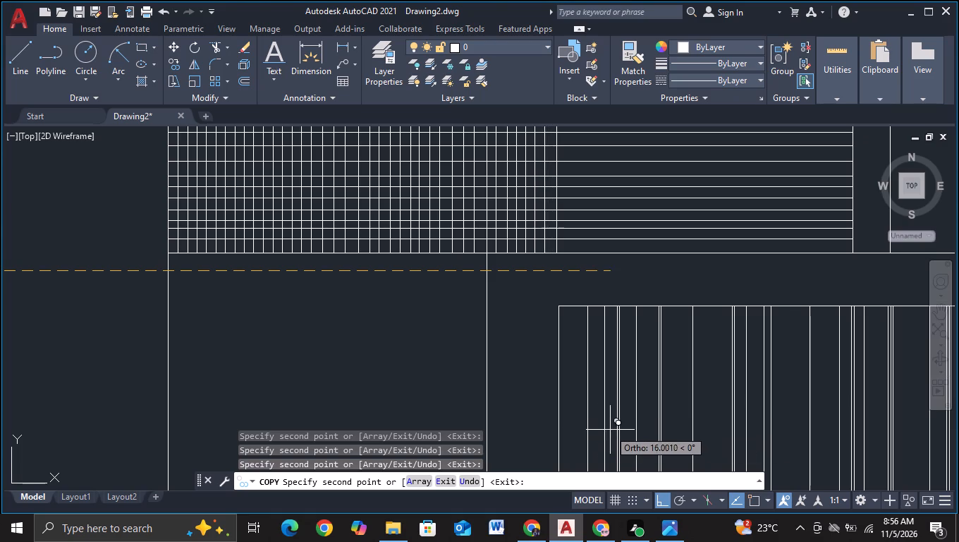
click(608, 431)
click(618, 434)
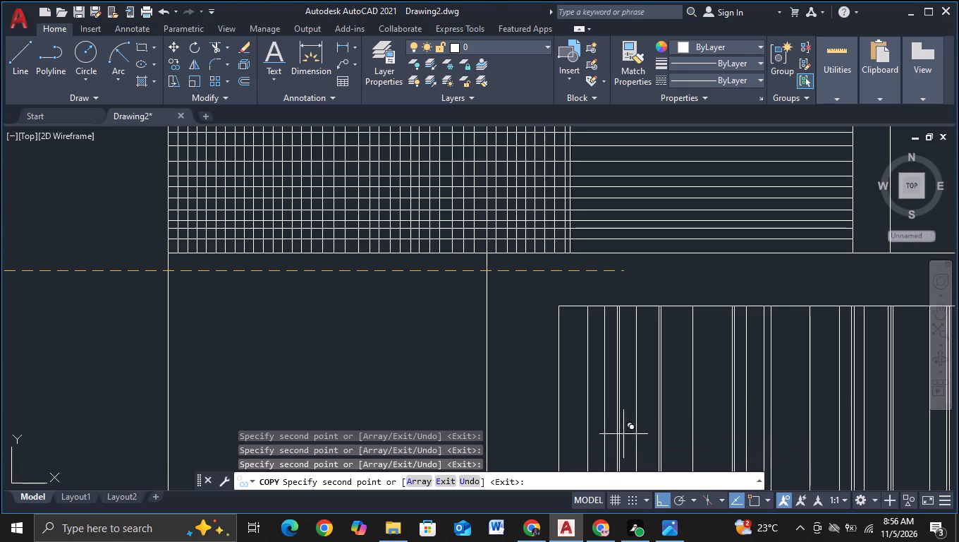
click(633, 434)
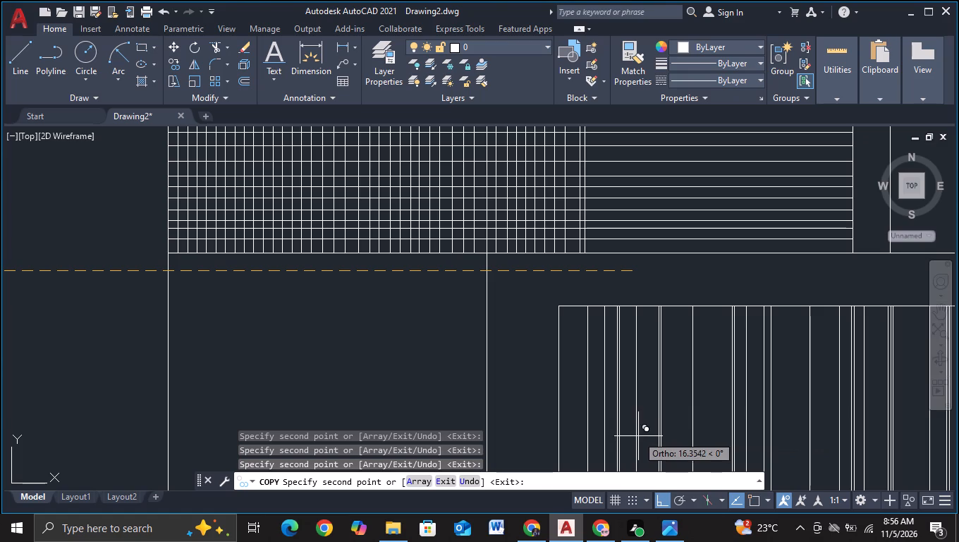
Add 9 more vertical line copies to the right block's grid, about 16.5 to 17.6 units from the base point.
click(646, 437)
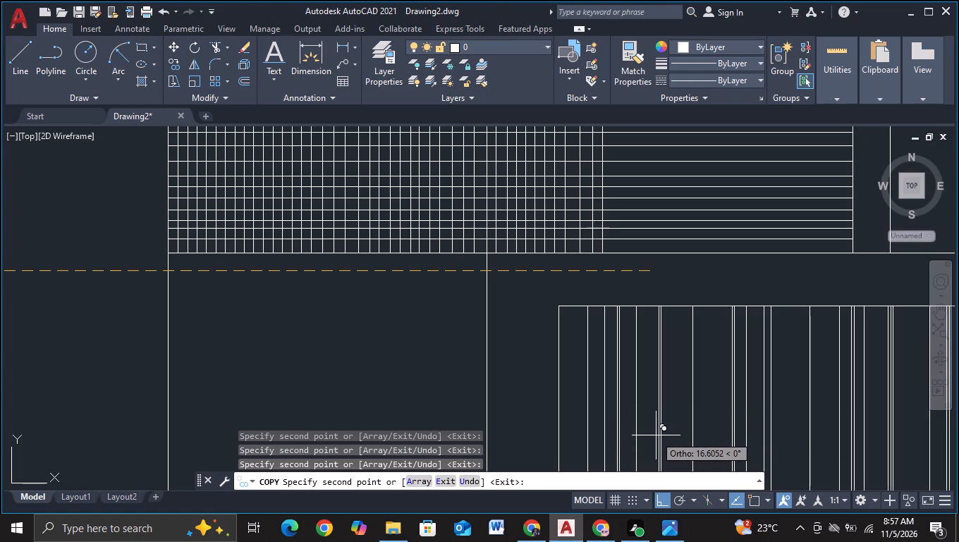
click(656, 435)
click(669, 433)
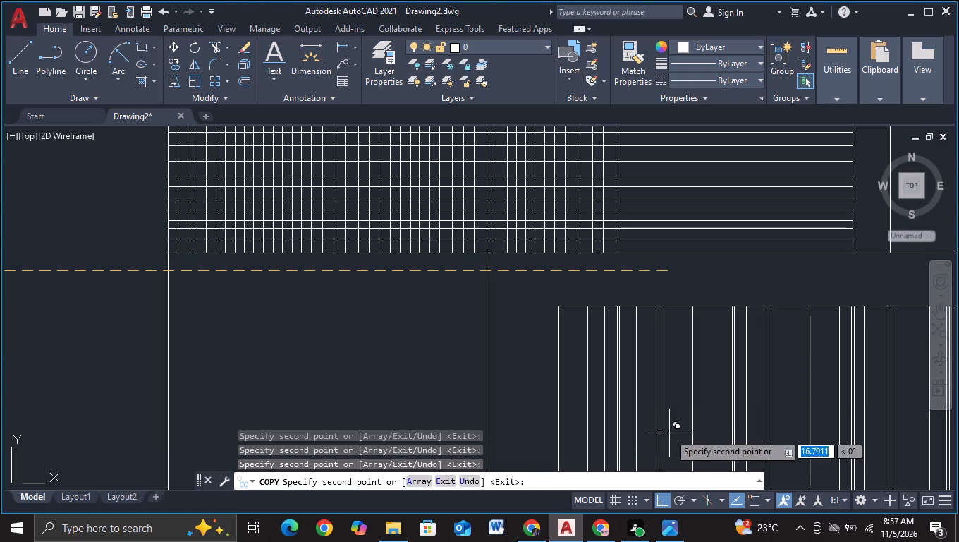
click(680, 435)
click(690, 435)
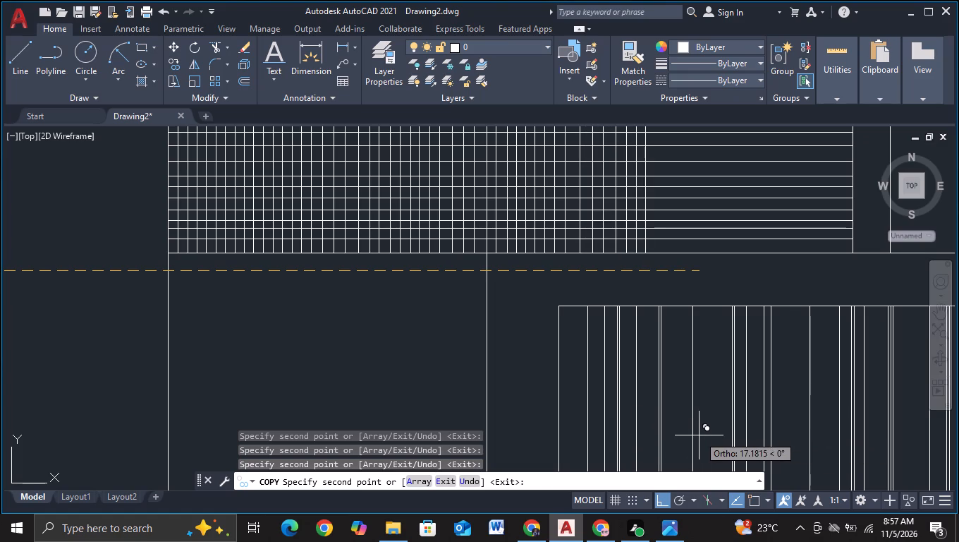
click(701, 435)
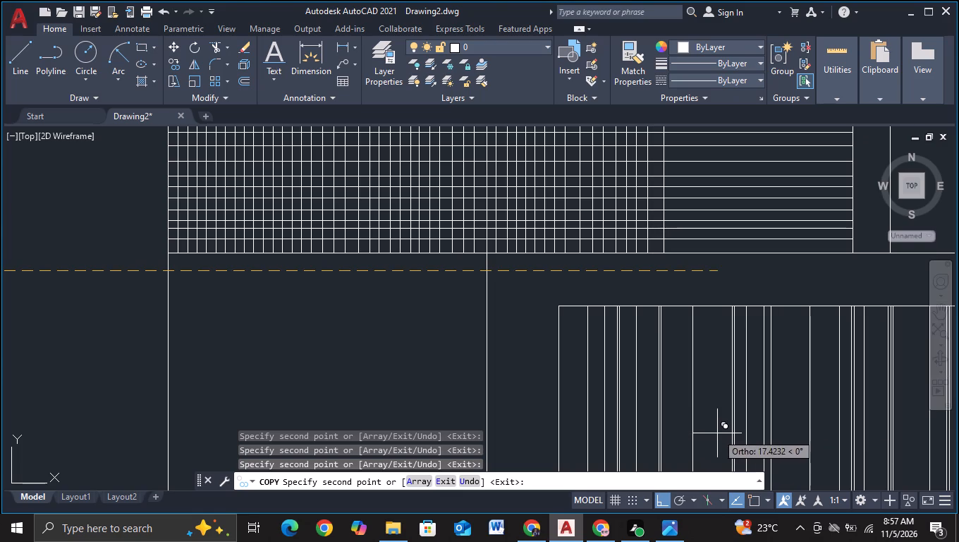
click(713, 435)
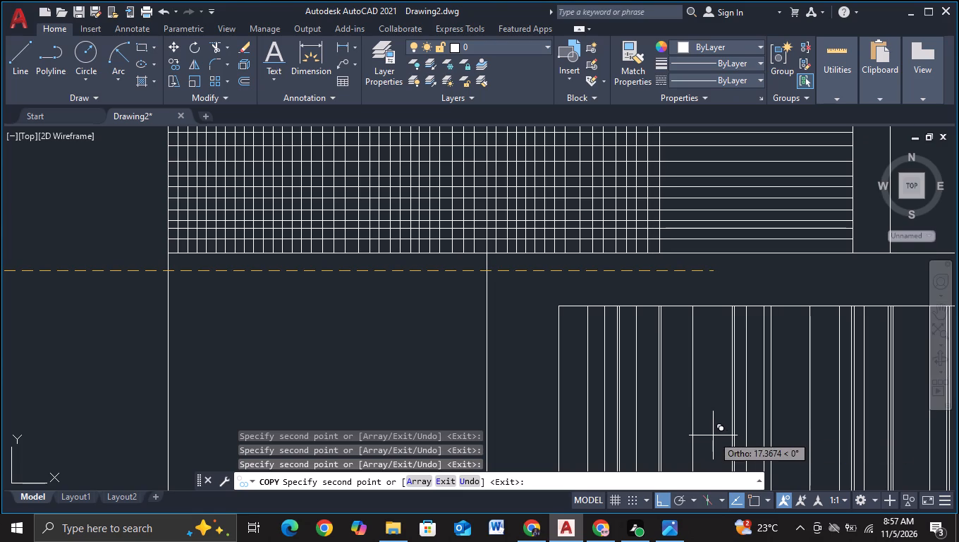
click(723, 435)
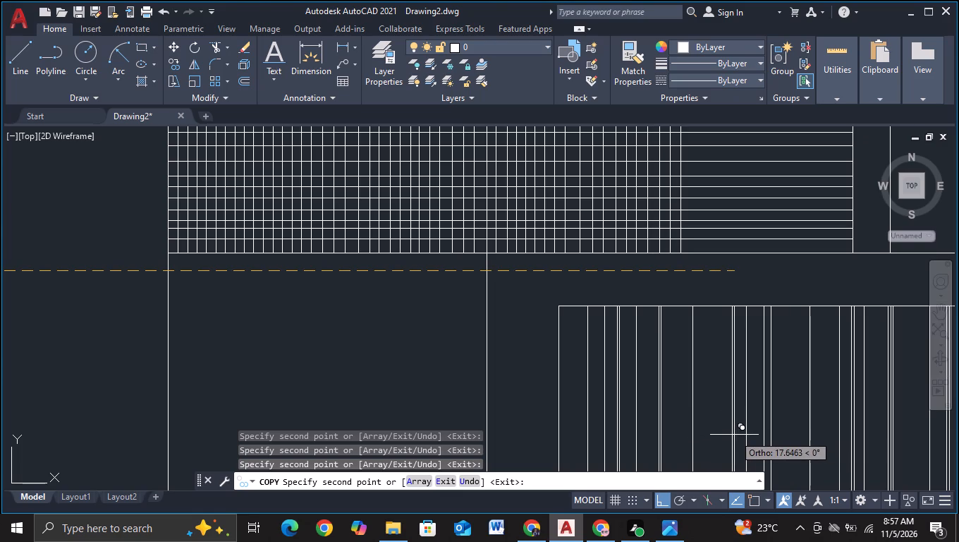
click(734, 435)
Extend the right block's grid with 9 more unevenly spaced vertical line copies, about 17.8 to 18.9 units from the base point.
middle_drag(734, 435, 525, 447)
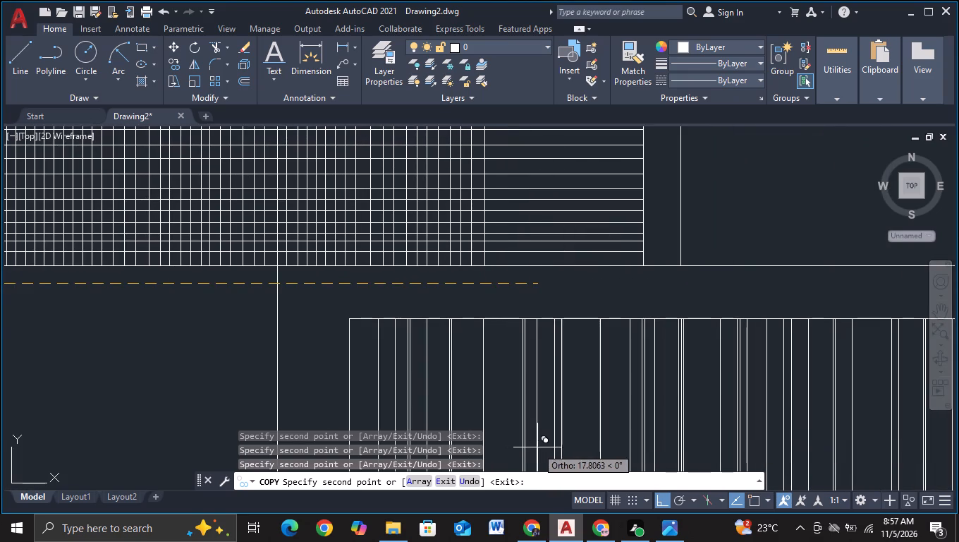
click(535, 450)
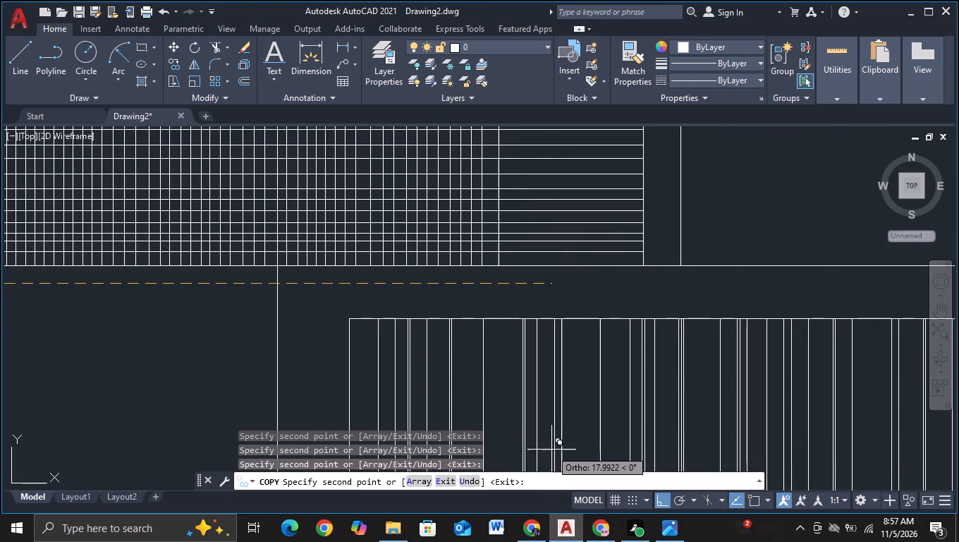
click(544, 452)
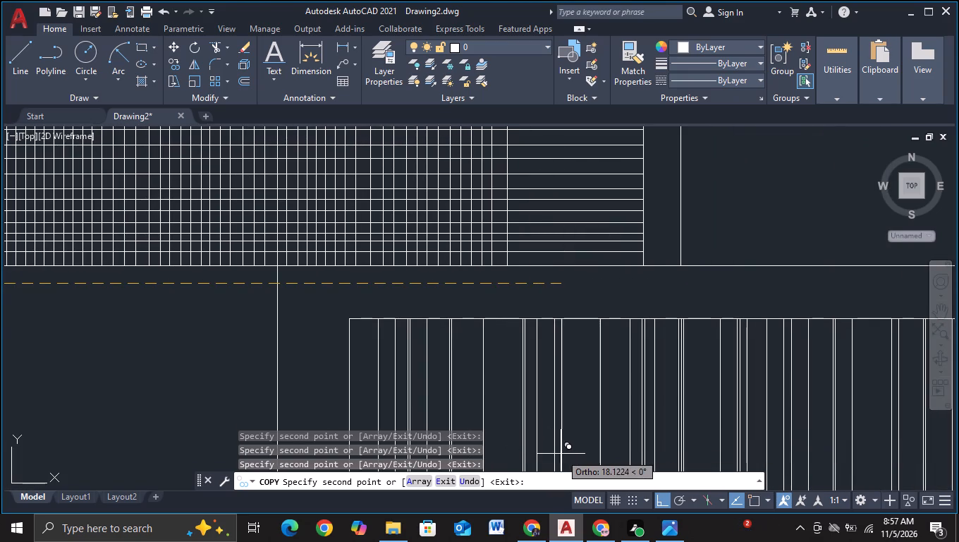
click(556, 456)
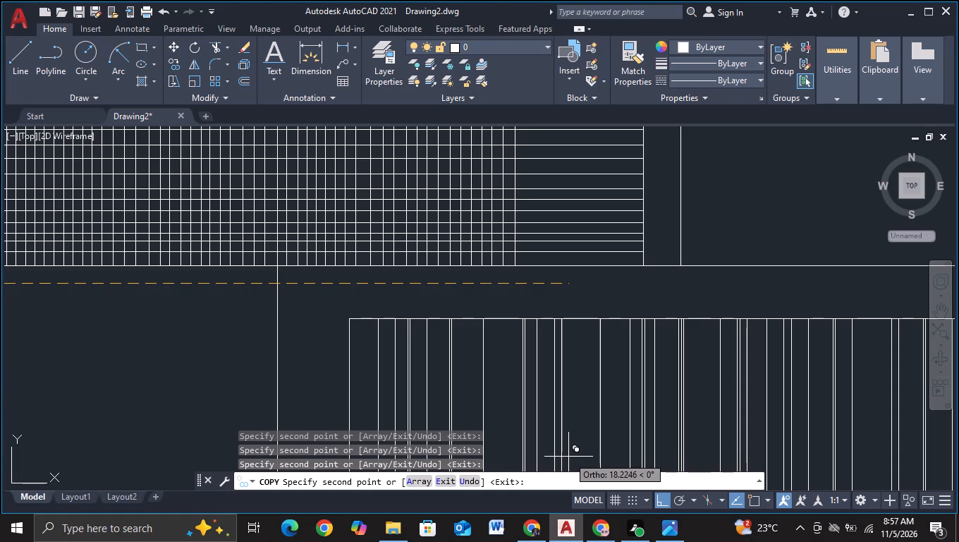
click(568, 457)
click(580, 457)
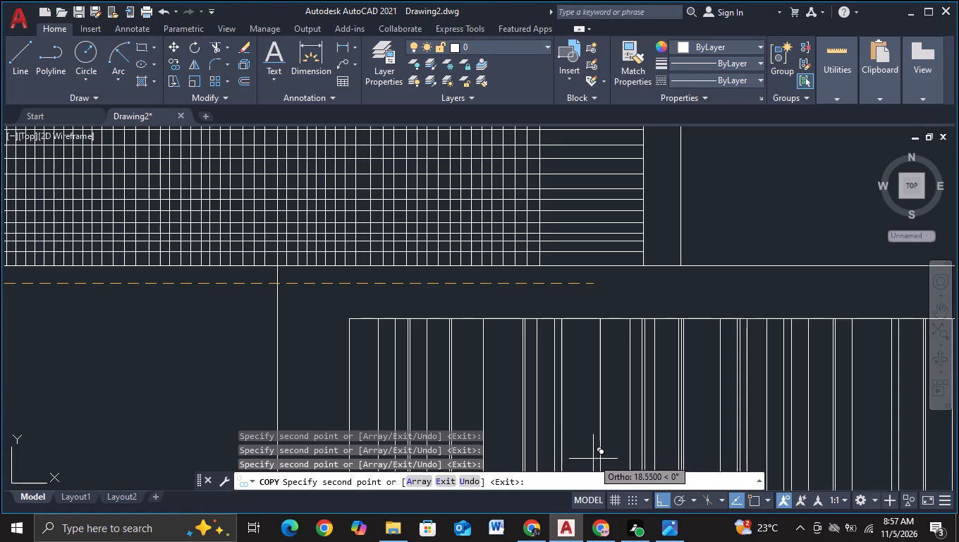
click(592, 459)
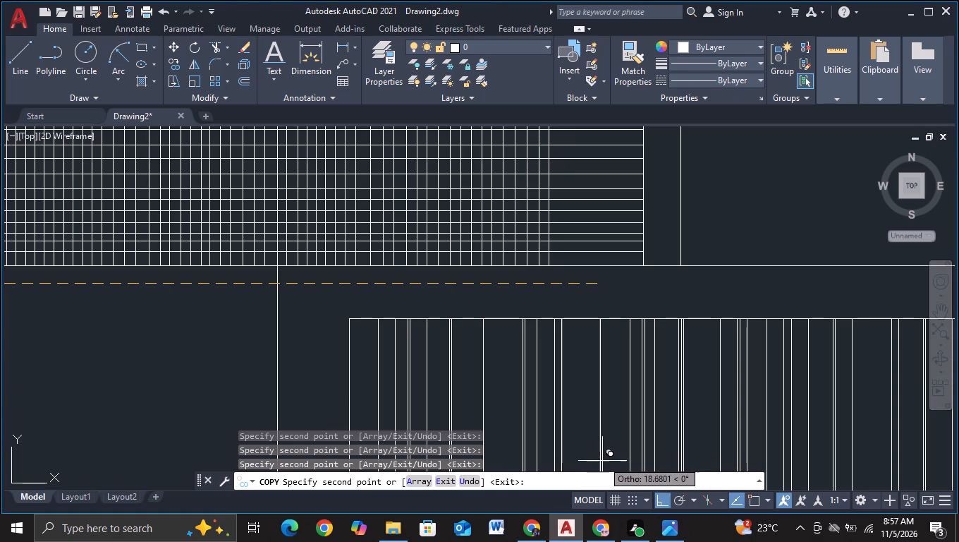
click(602, 461)
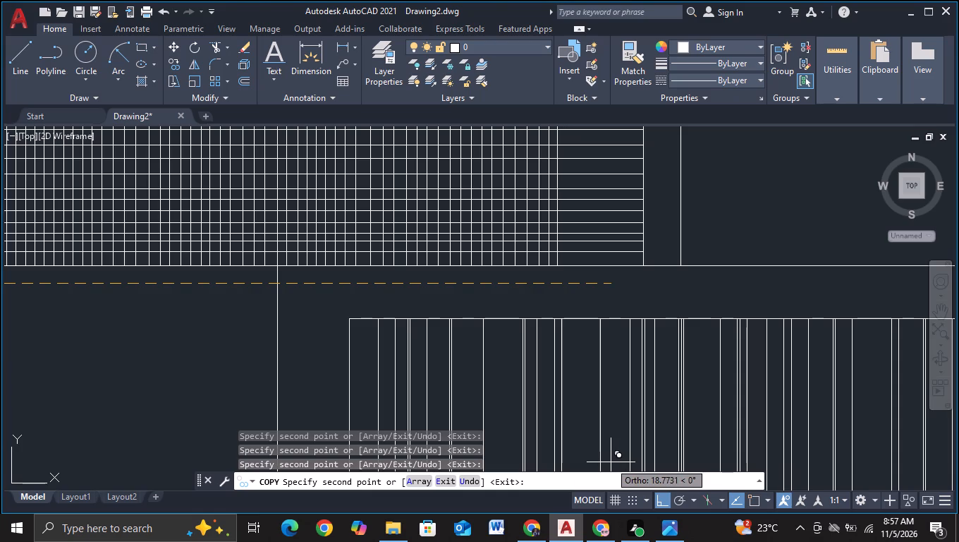
click(612, 462)
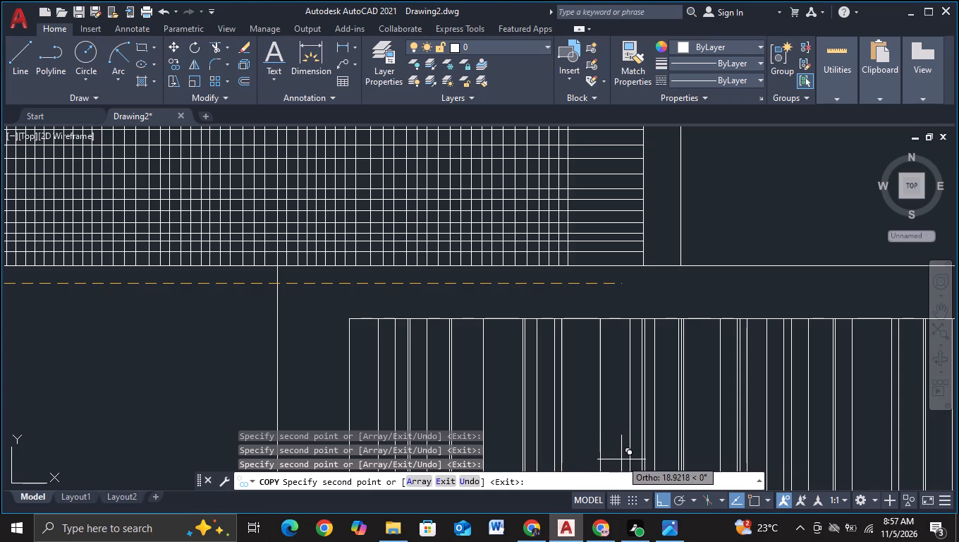
click(621, 459)
Finish the right block's grid with 8 closely spaced vertical line copies, about 19 to 19.8 units from the base point.
click(630, 459)
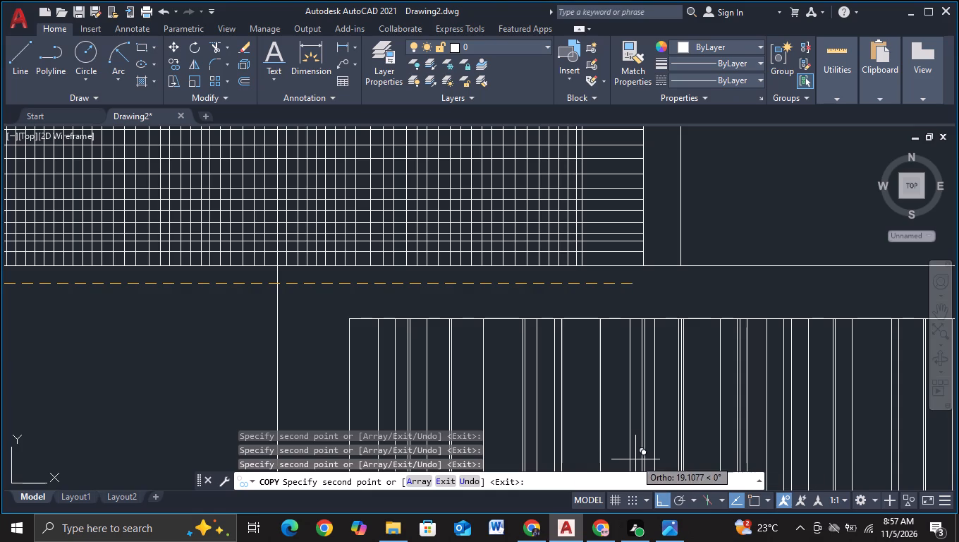
click(637, 459)
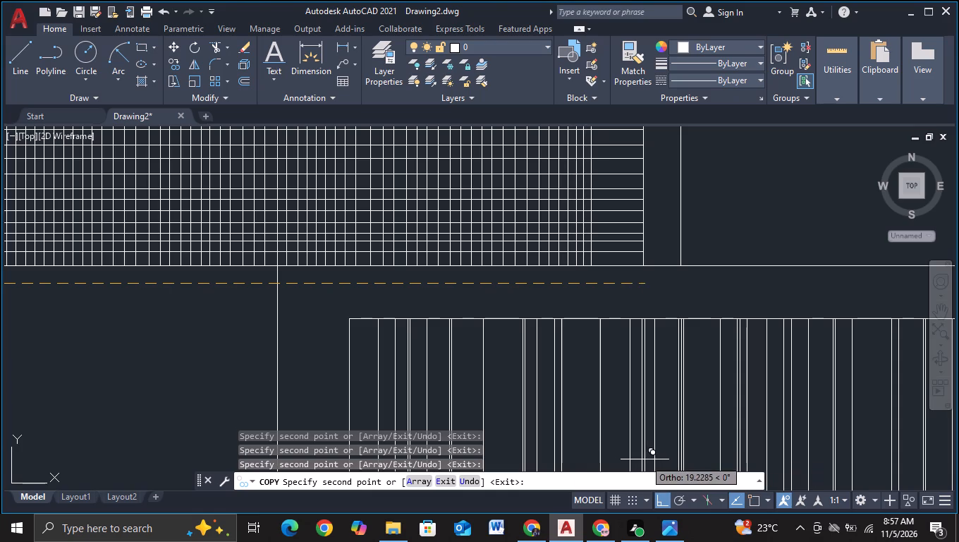
click(645, 459)
click(652, 459)
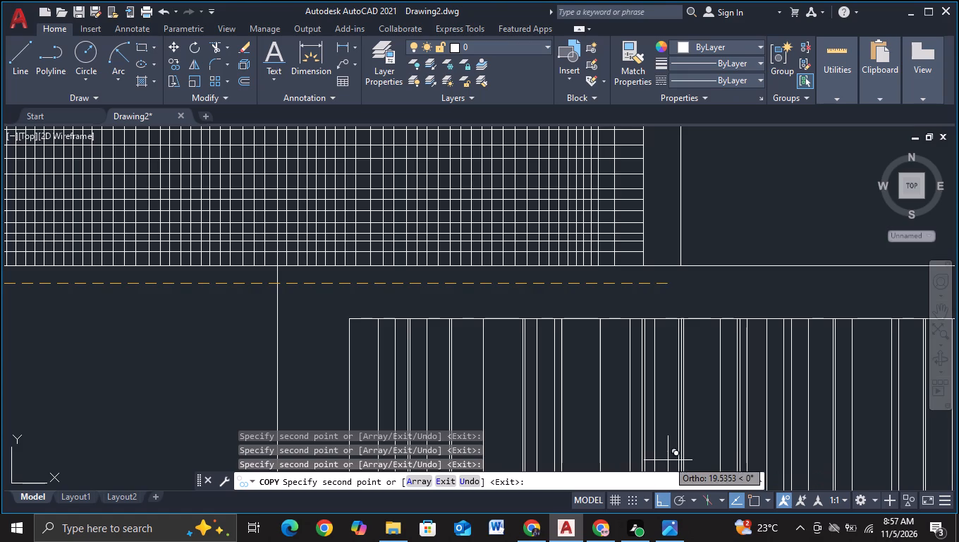
click(660, 463)
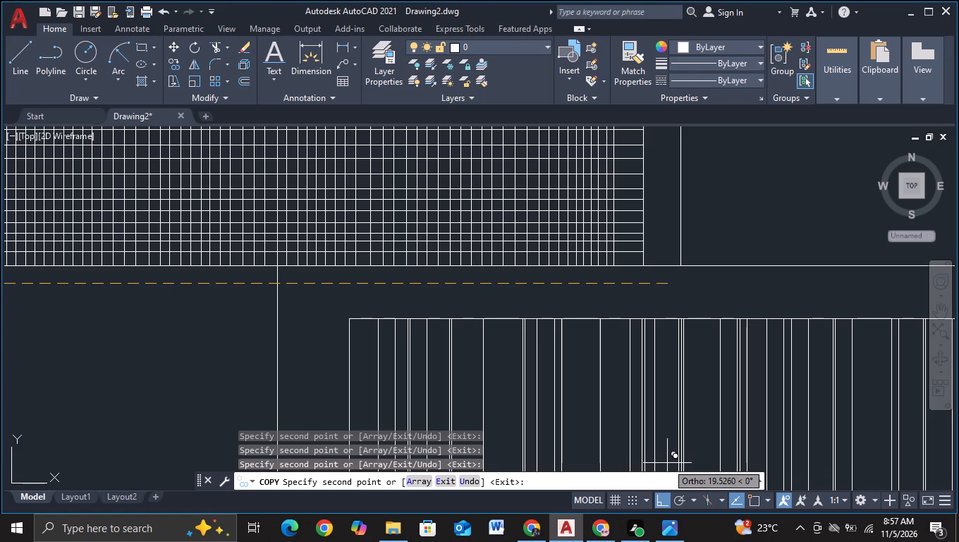
click(668, 463)
click(676, 463)
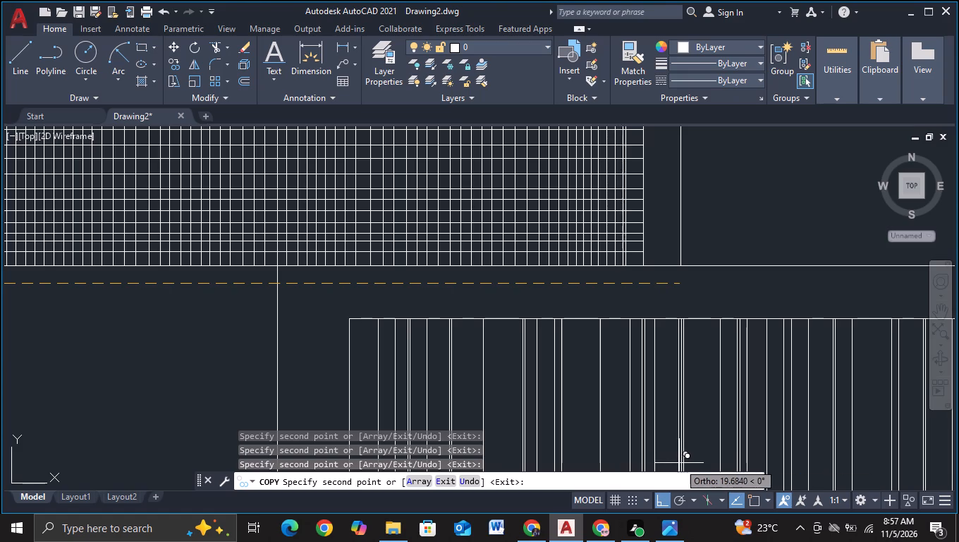
click(685, 464)
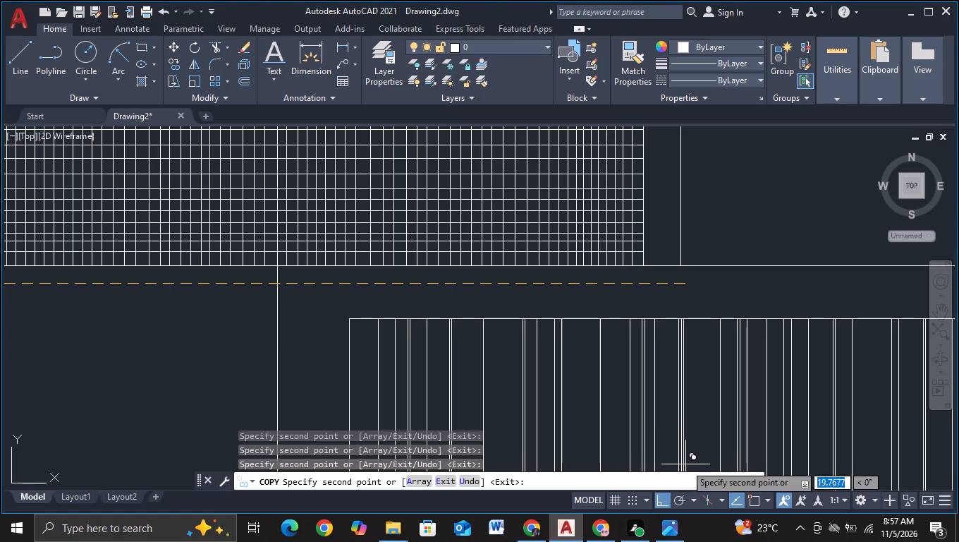
key(Escape)
Examine the whole elevation, comparing the grids on both sides of the central shaft with the empty blocks below.
scroll(685, 464, down, 1)
scroll(619, 416, down, 1)
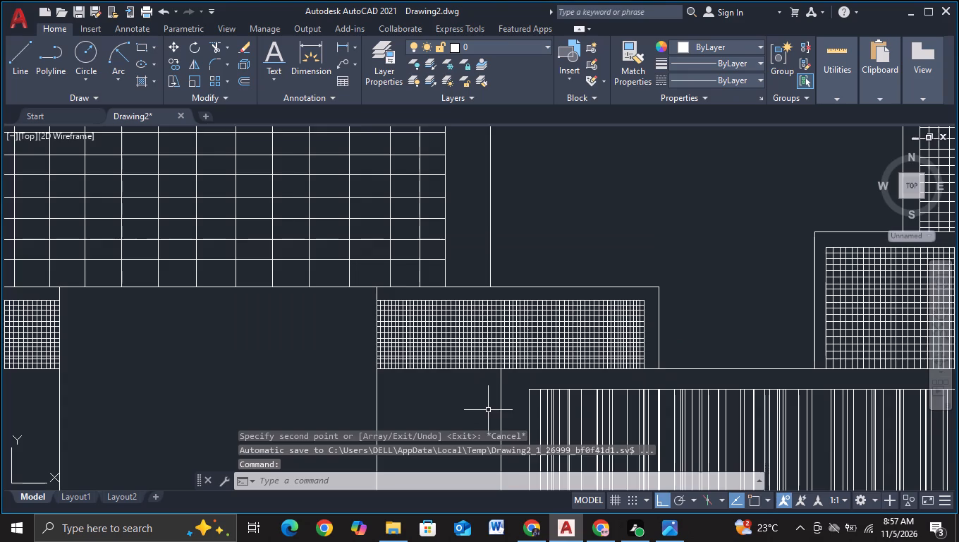
middle_drag(463, 417, 566, 320)
scroll(508, 330, down, 1)
middle_drag(433, 349, 524, 300)
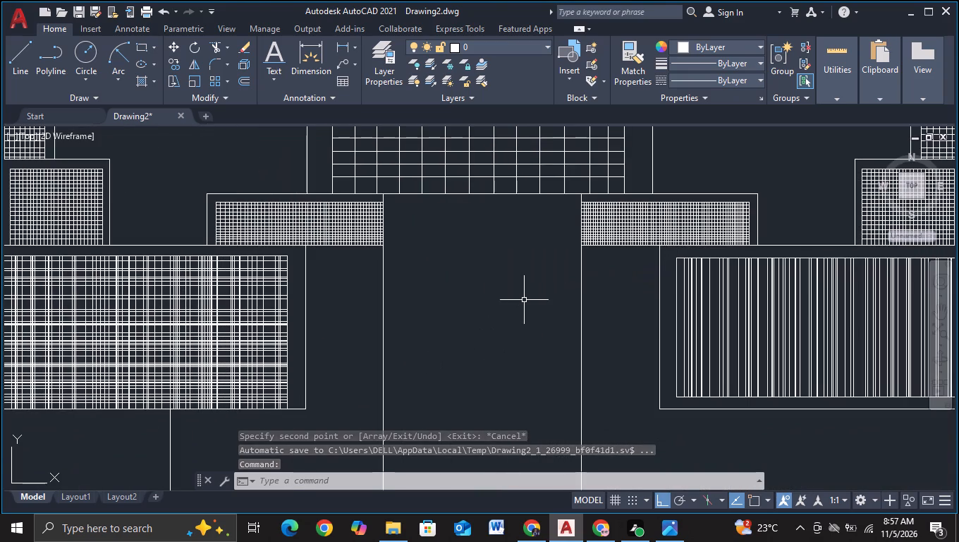
key(Escape)
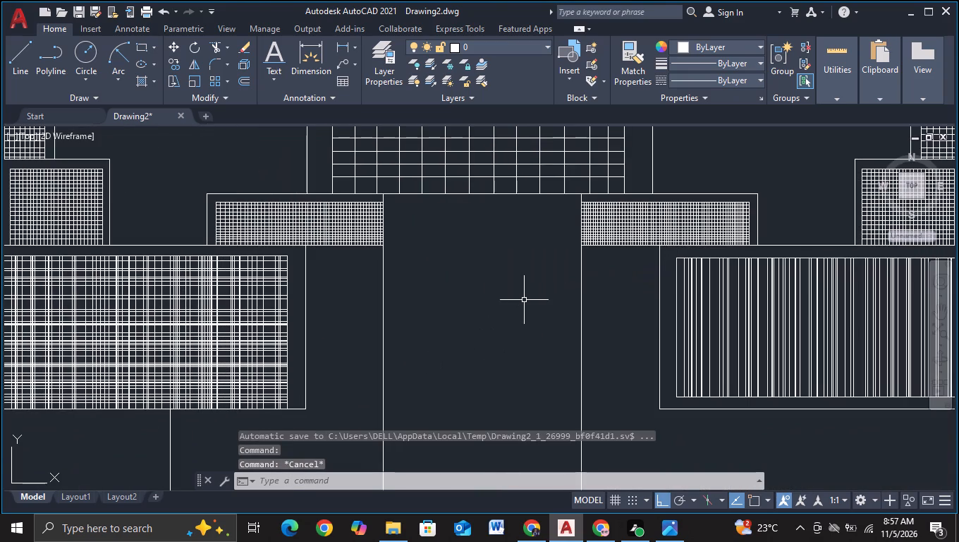
scroll(525, 299, down, 1)
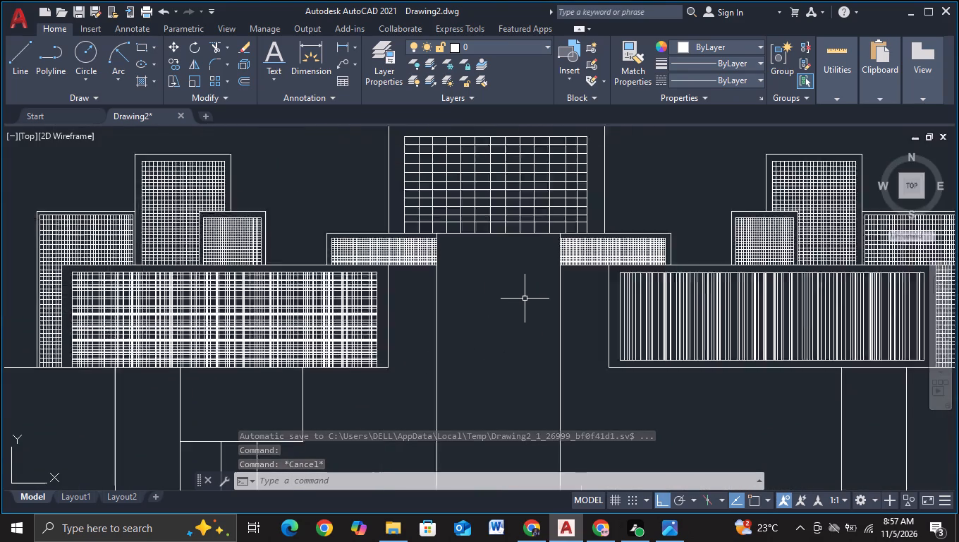
scroll(525, 299, down, 1)
middle_drag(516, 314, 544, 255)
middle_drag(542, 328, 538, 325)
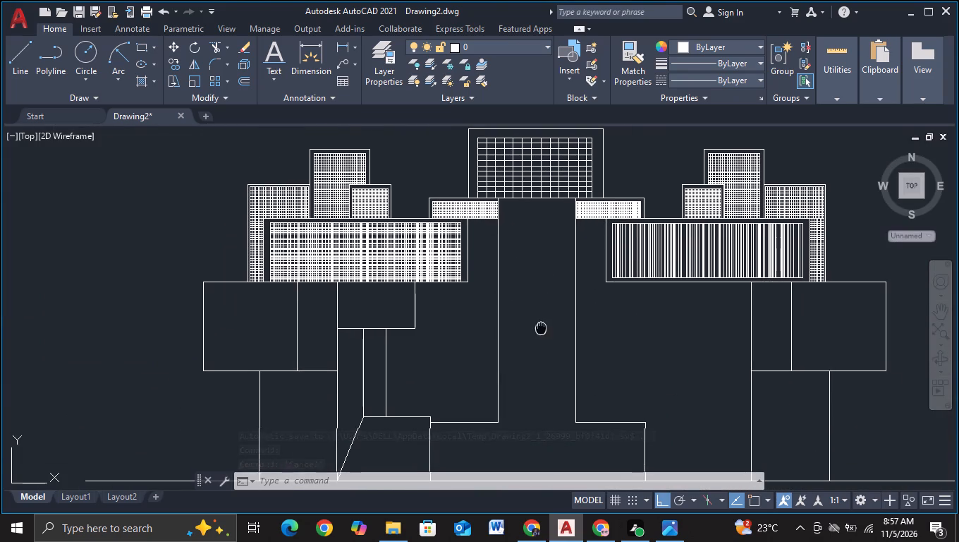
middle_drag(538, 325, 549, 289)
middle_drag(536, 246, 538, 321)
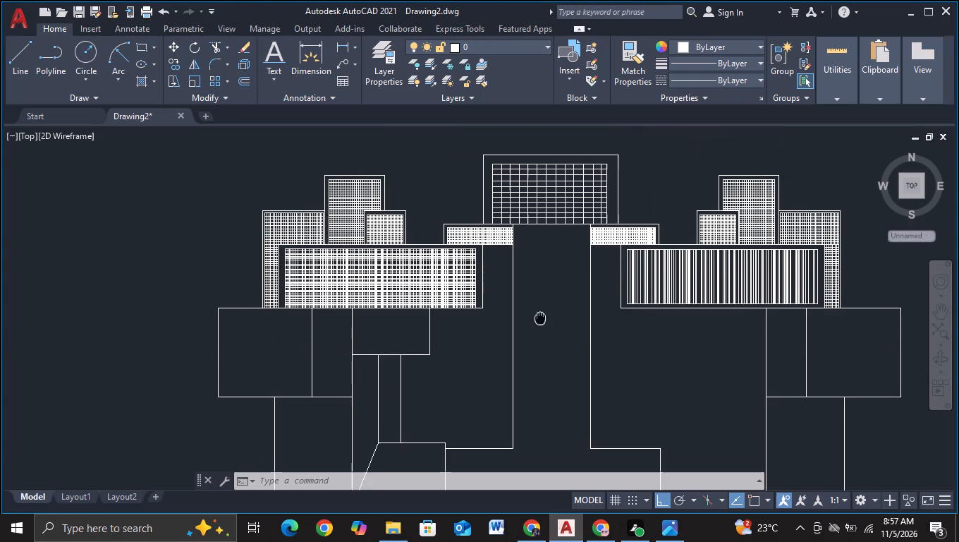
middle_drag(538, 321, 523, 275)
key(Escape)
middle_drag(412, 338, 393, 357)
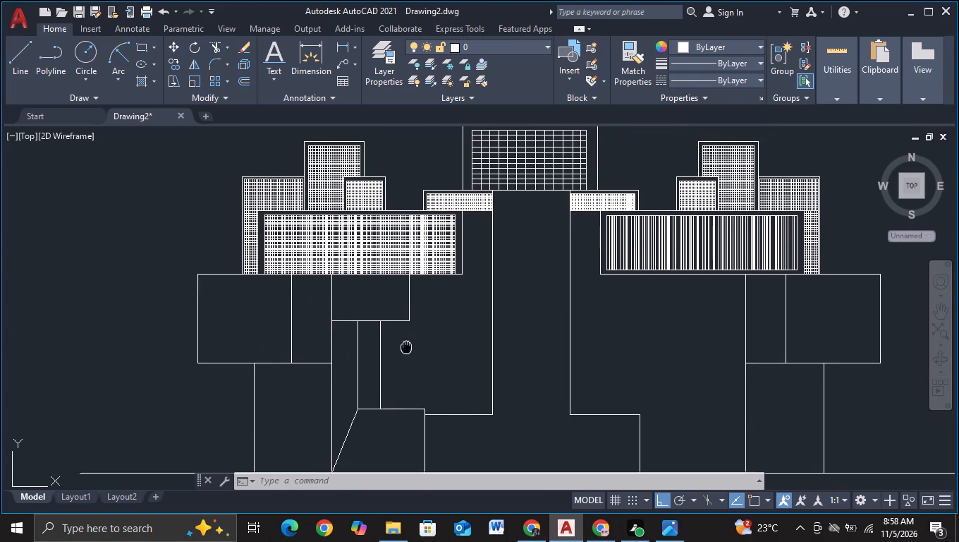
middle_drag(393, 357, 373, 367)
key(Escape)
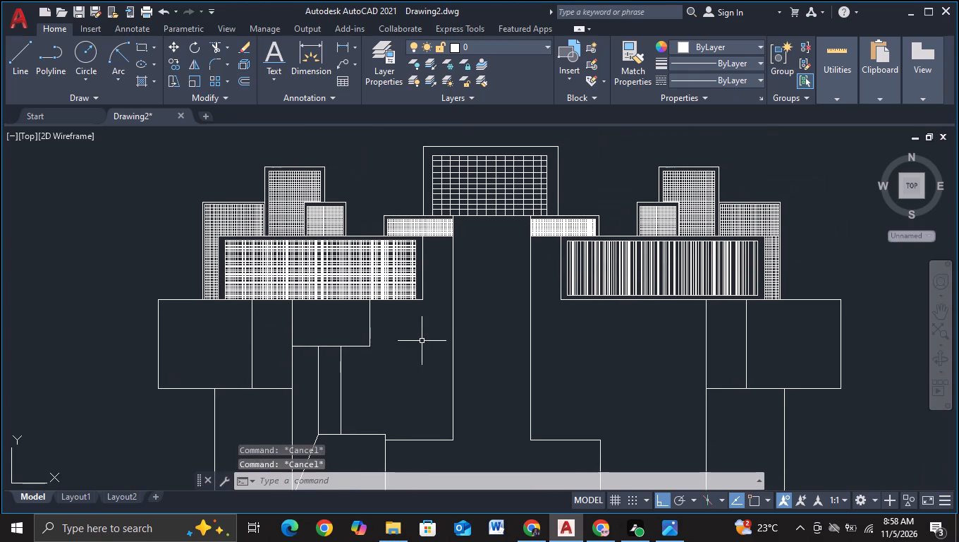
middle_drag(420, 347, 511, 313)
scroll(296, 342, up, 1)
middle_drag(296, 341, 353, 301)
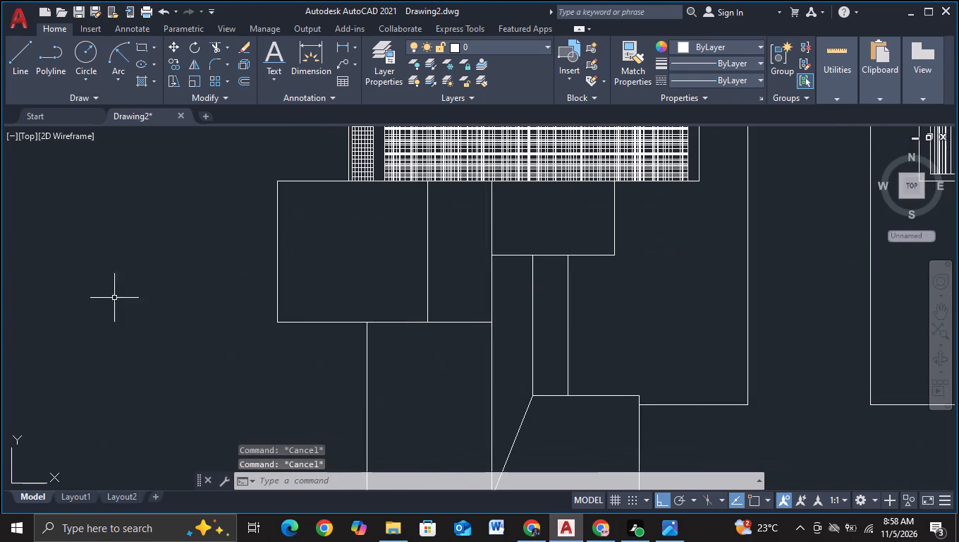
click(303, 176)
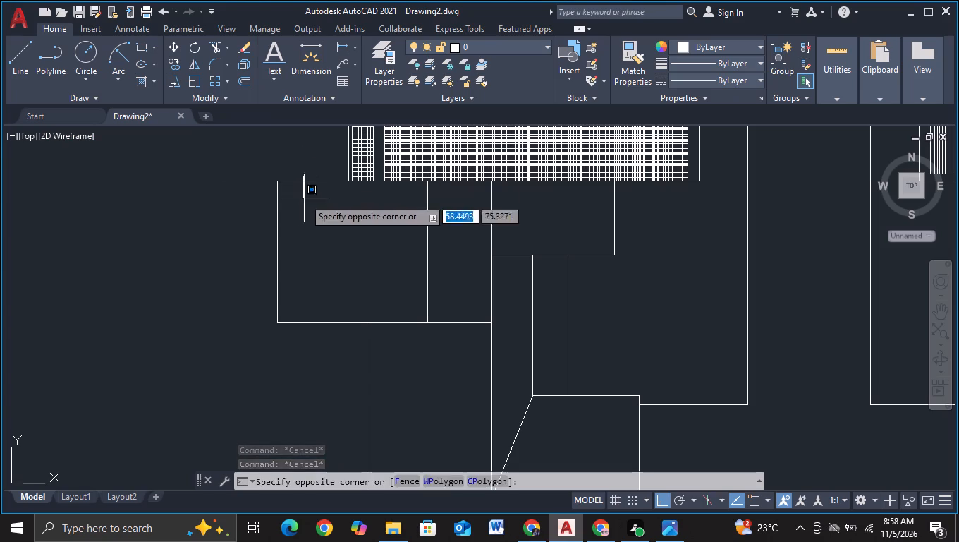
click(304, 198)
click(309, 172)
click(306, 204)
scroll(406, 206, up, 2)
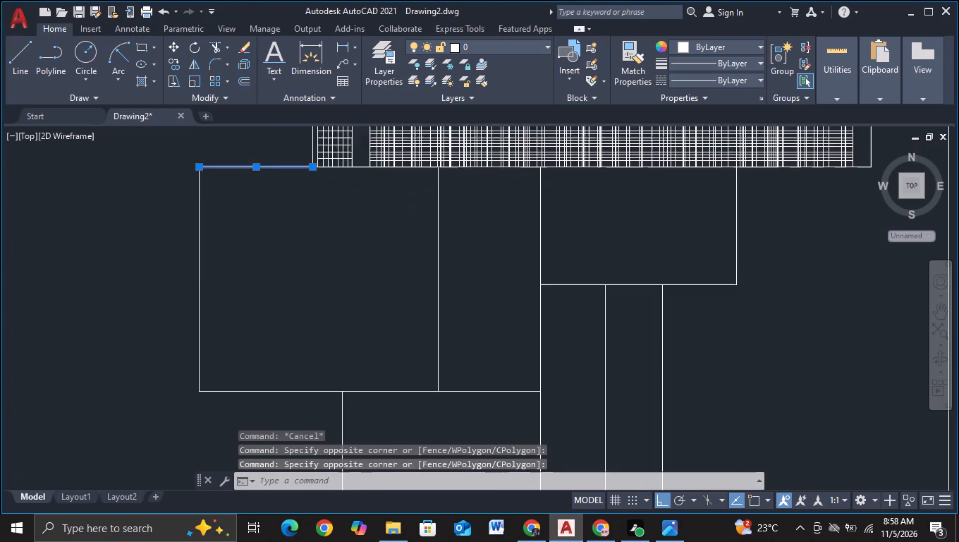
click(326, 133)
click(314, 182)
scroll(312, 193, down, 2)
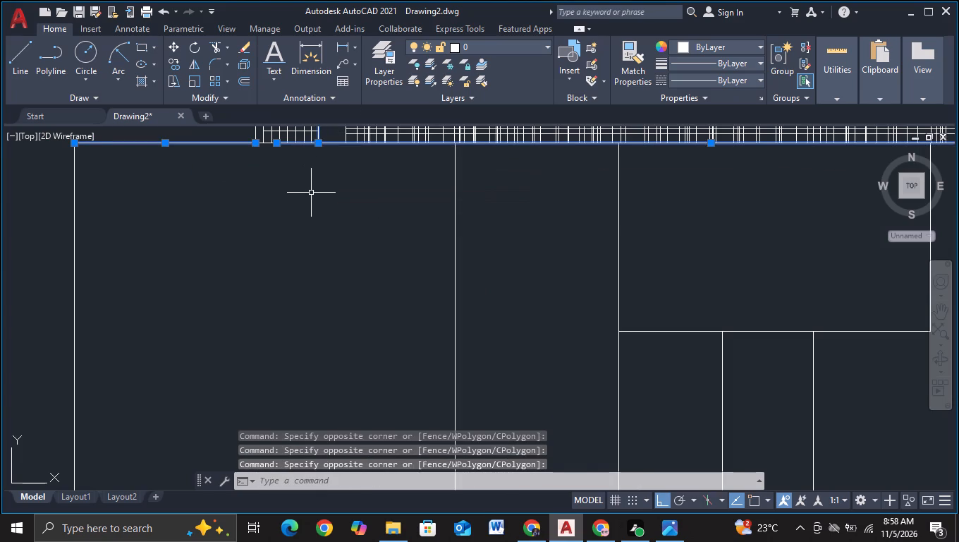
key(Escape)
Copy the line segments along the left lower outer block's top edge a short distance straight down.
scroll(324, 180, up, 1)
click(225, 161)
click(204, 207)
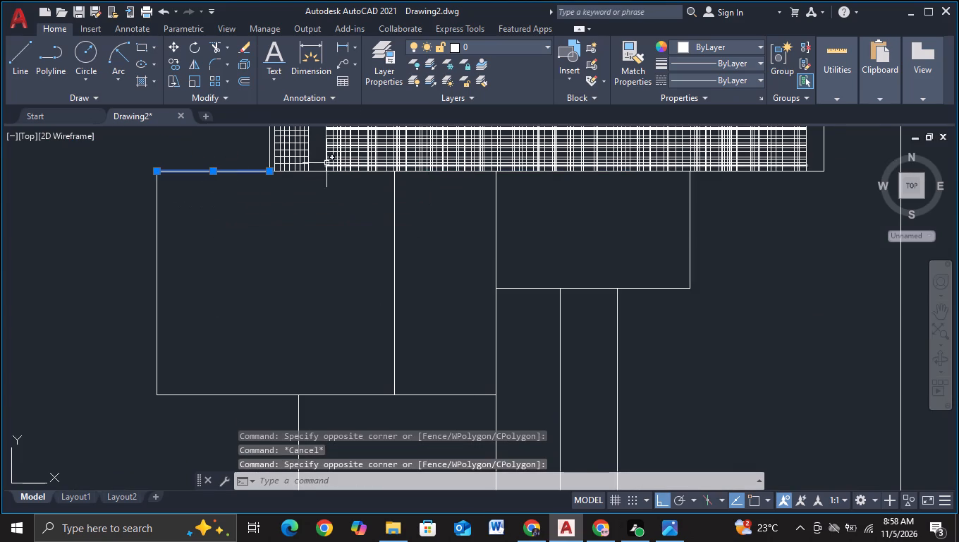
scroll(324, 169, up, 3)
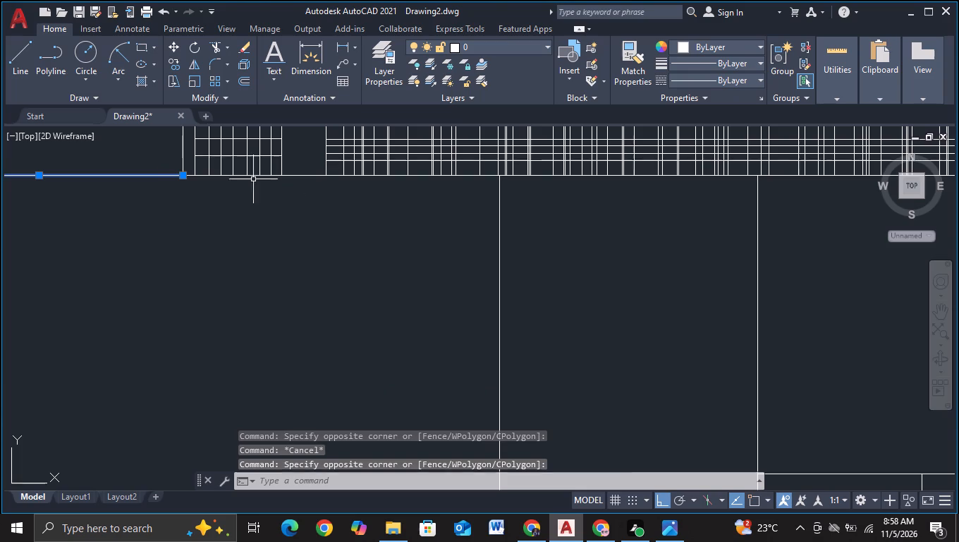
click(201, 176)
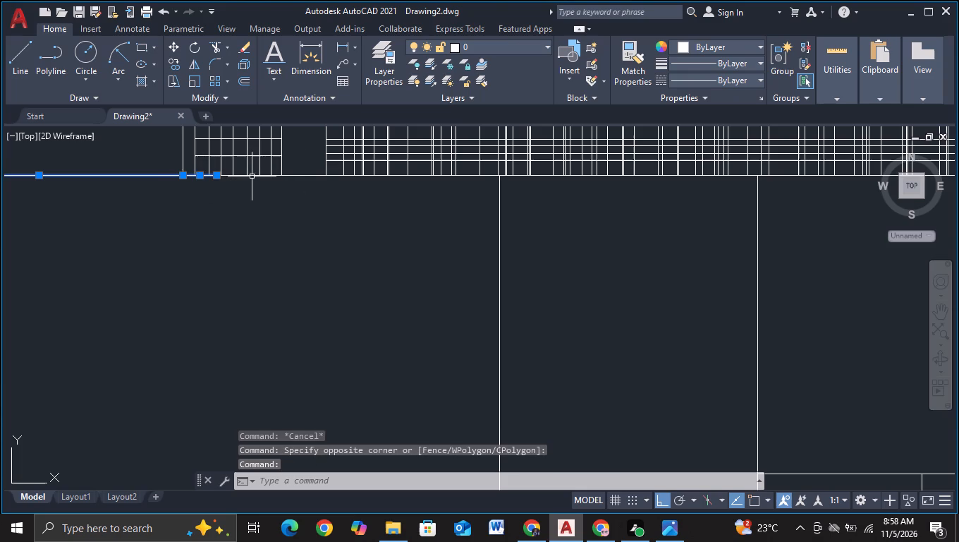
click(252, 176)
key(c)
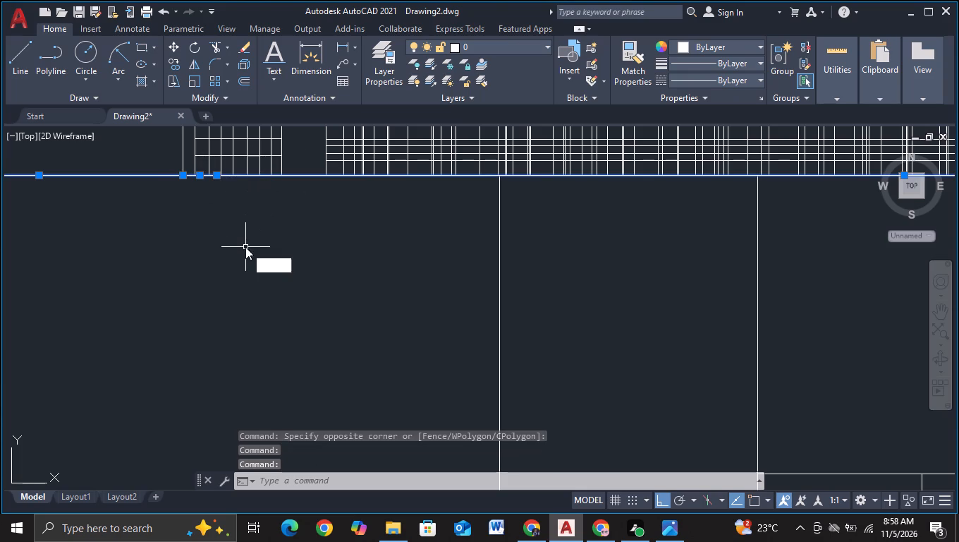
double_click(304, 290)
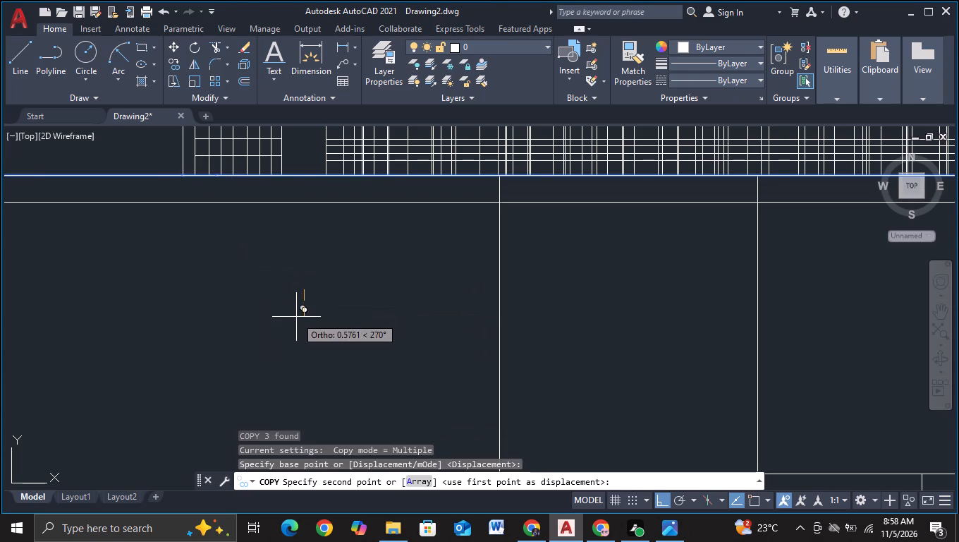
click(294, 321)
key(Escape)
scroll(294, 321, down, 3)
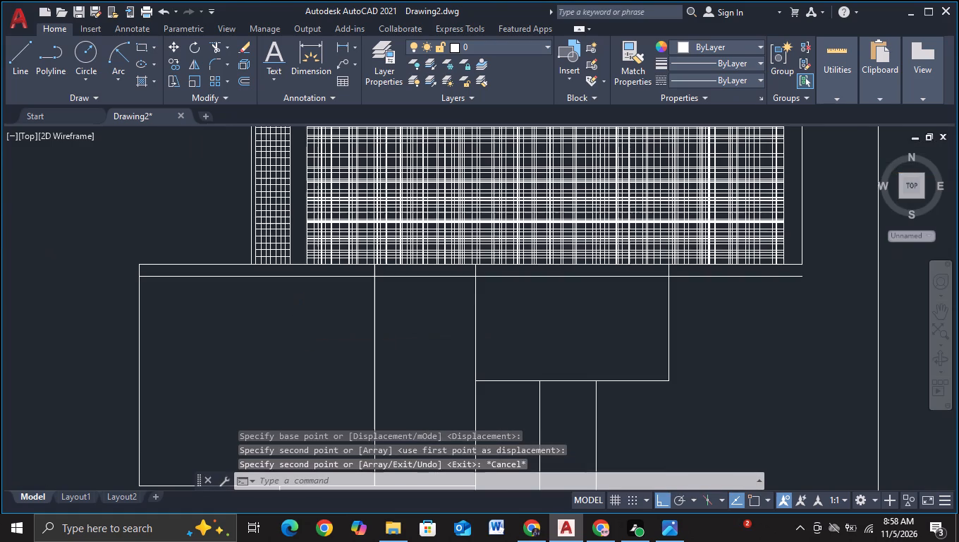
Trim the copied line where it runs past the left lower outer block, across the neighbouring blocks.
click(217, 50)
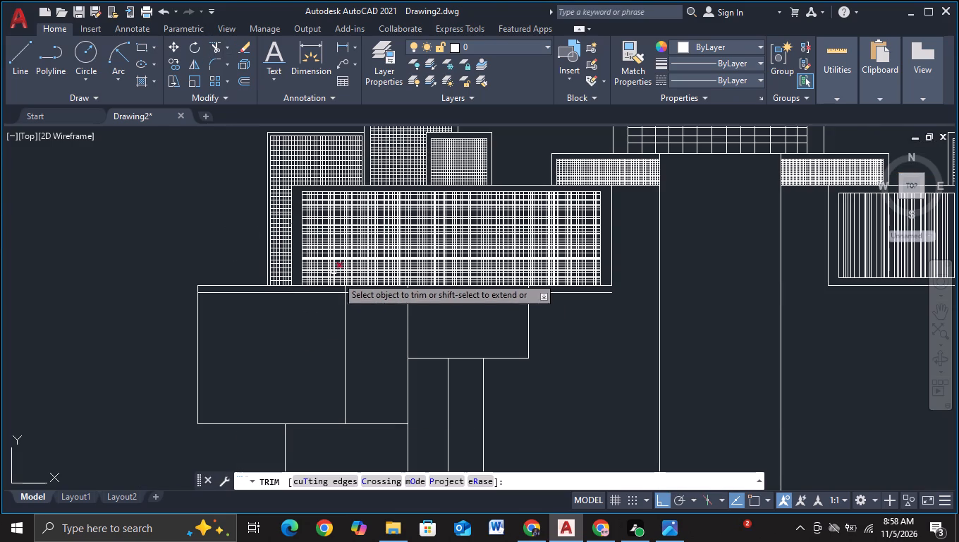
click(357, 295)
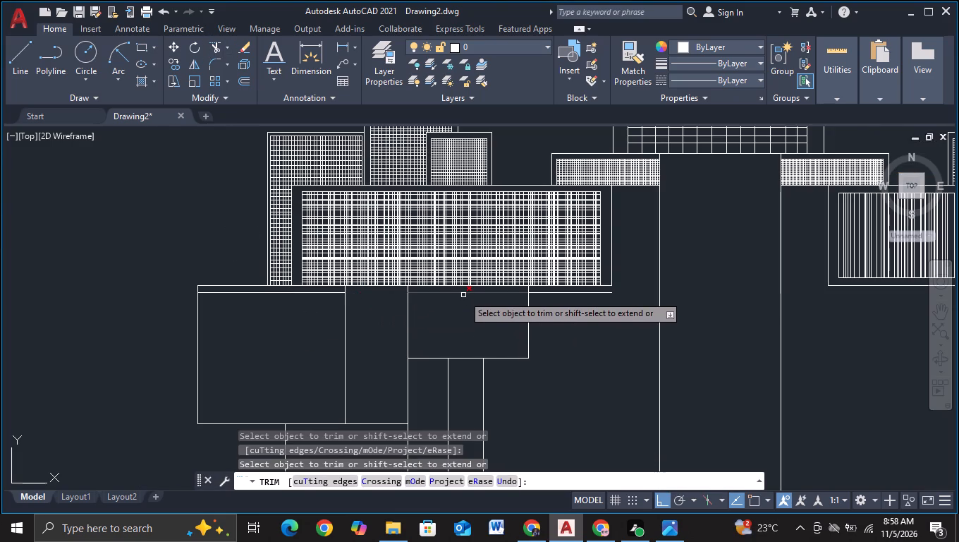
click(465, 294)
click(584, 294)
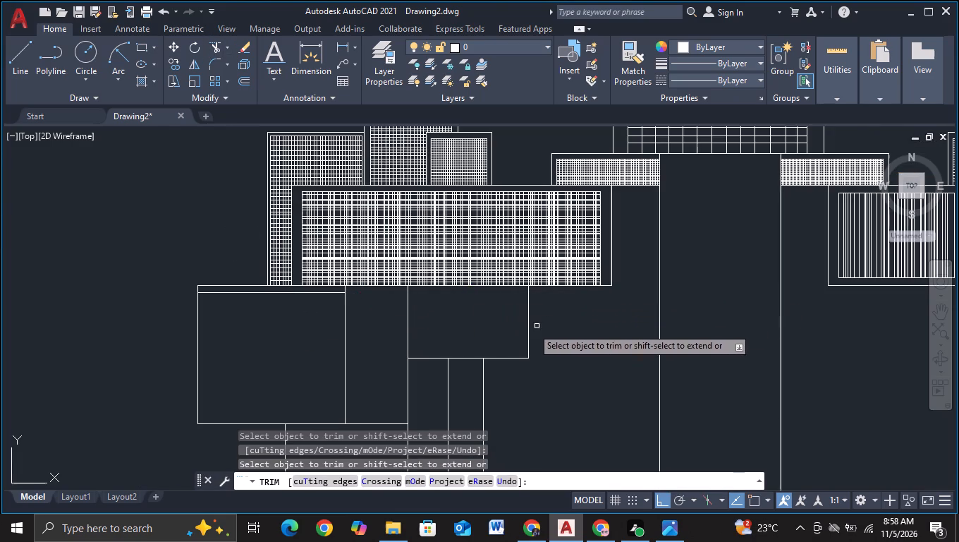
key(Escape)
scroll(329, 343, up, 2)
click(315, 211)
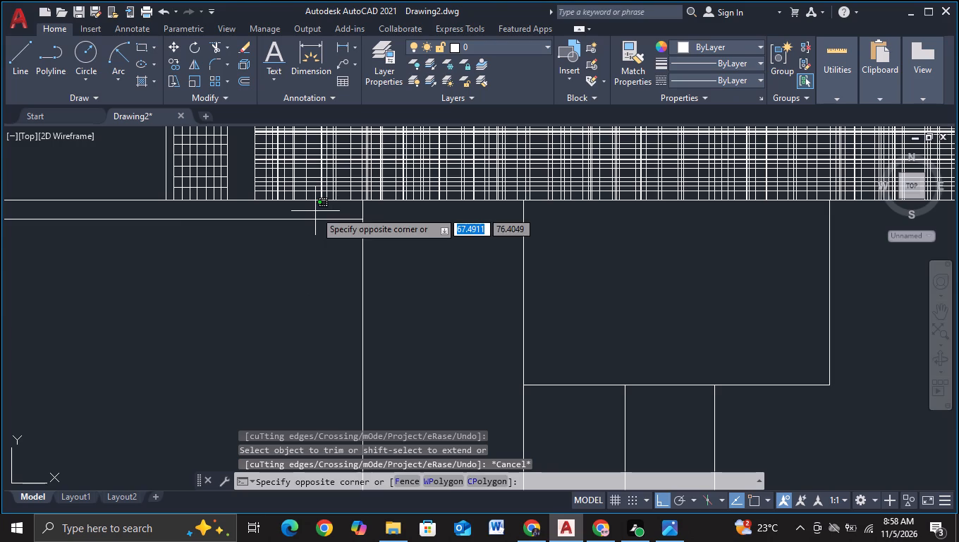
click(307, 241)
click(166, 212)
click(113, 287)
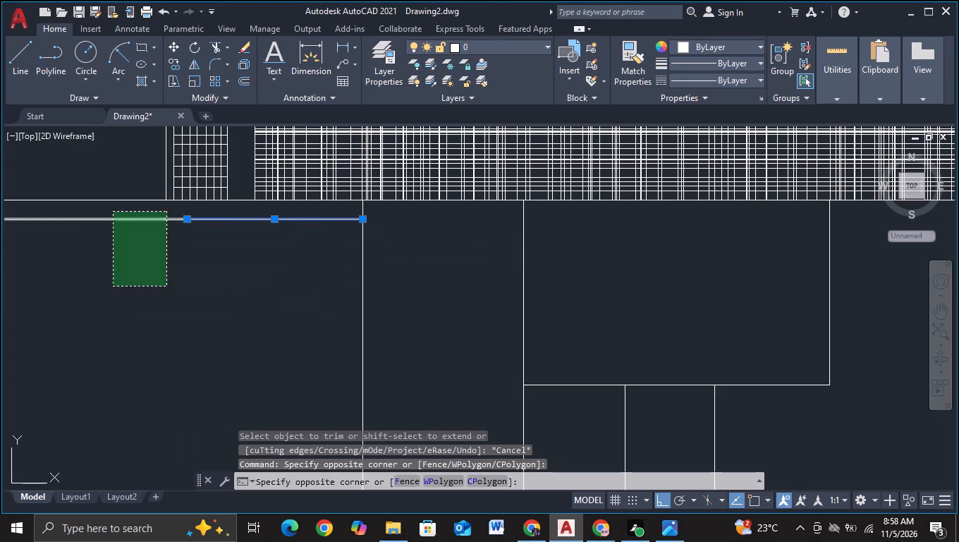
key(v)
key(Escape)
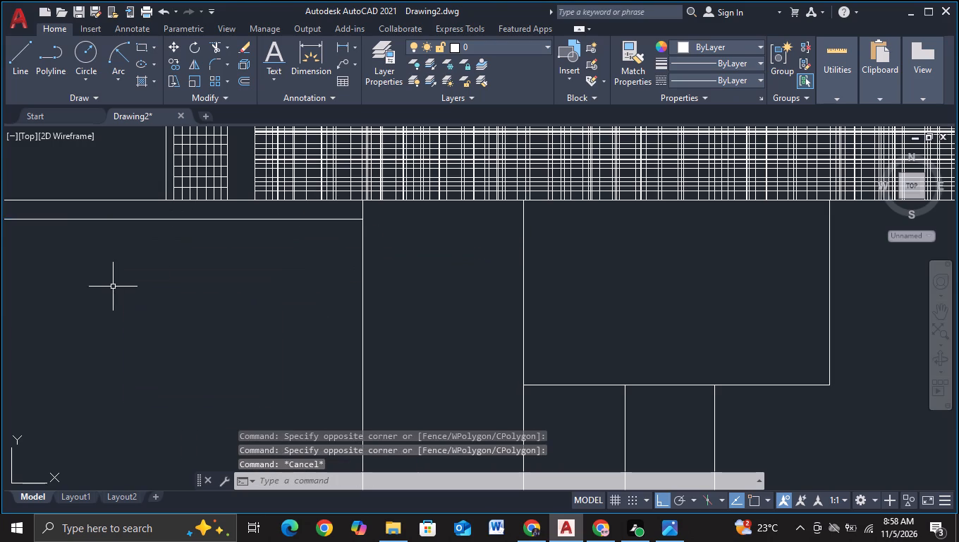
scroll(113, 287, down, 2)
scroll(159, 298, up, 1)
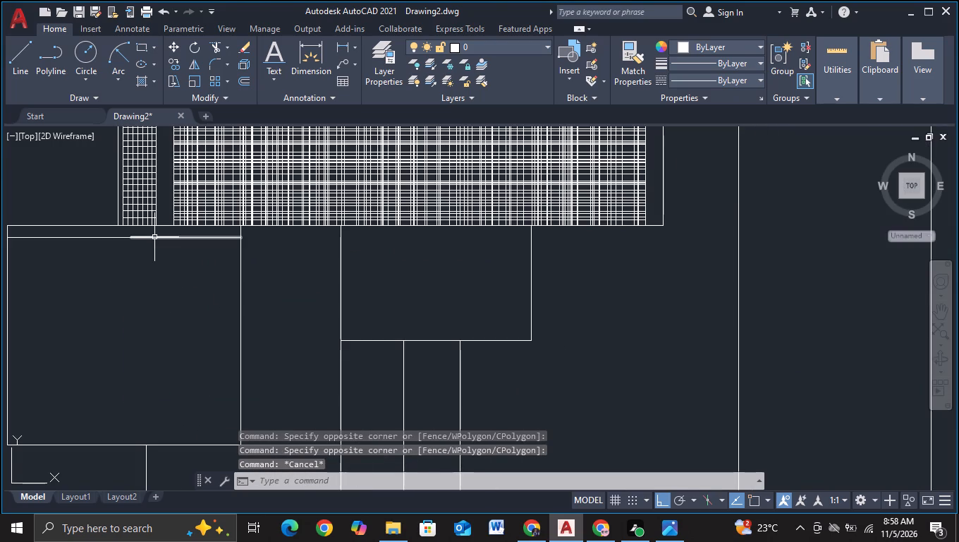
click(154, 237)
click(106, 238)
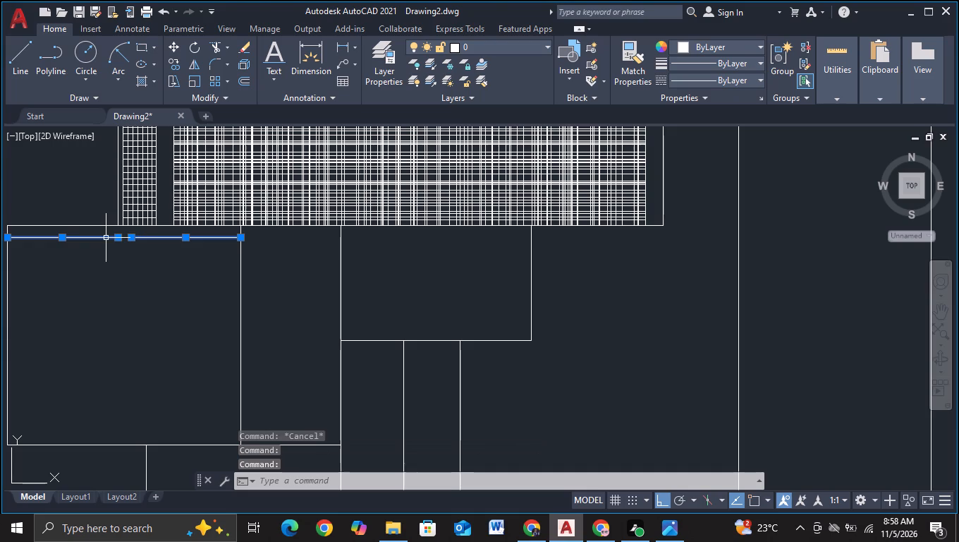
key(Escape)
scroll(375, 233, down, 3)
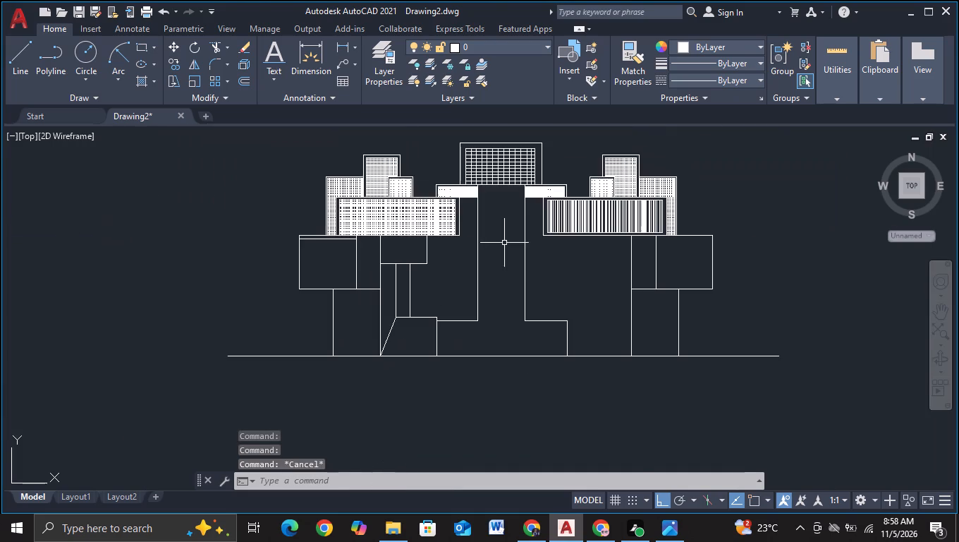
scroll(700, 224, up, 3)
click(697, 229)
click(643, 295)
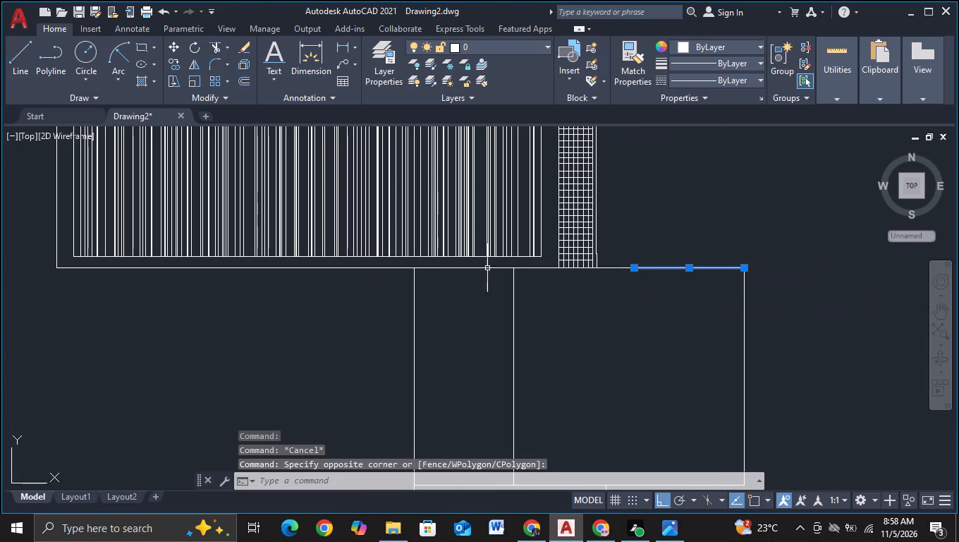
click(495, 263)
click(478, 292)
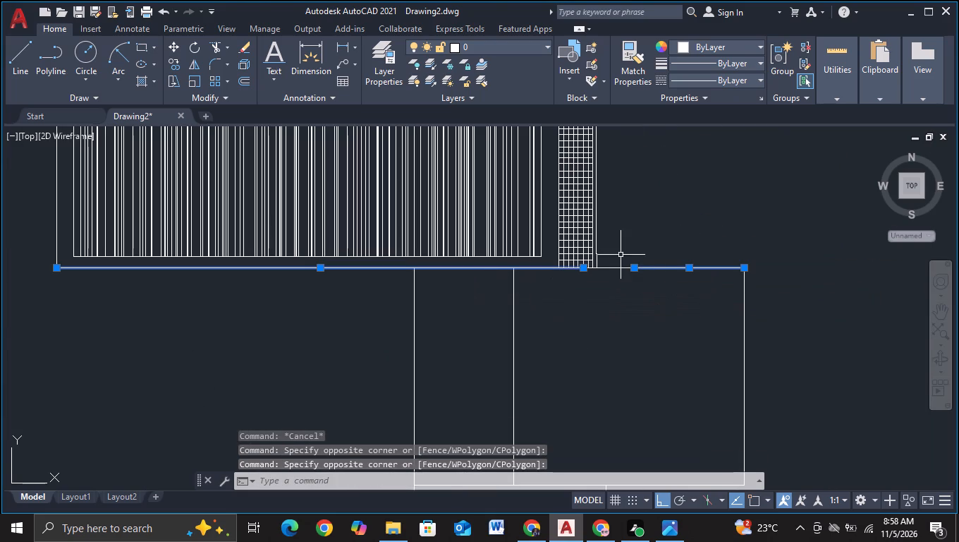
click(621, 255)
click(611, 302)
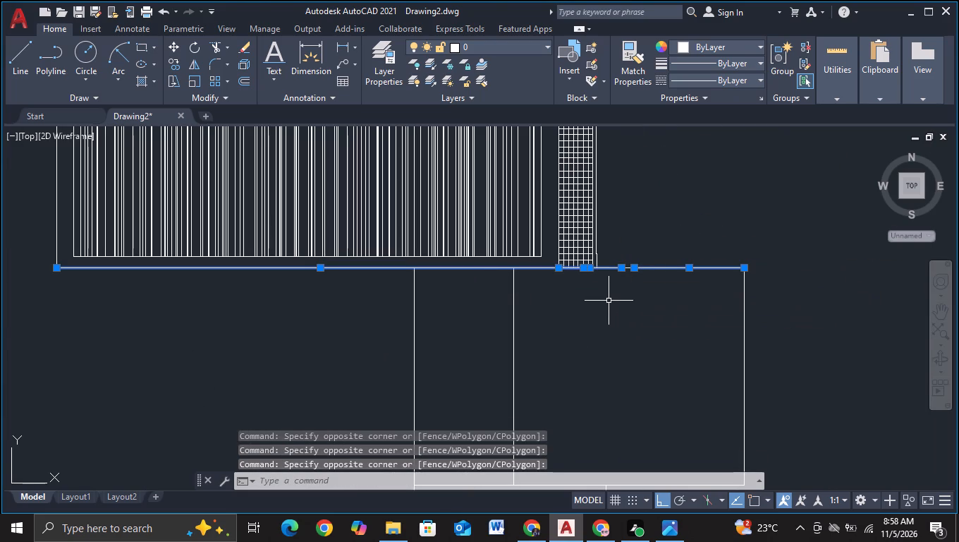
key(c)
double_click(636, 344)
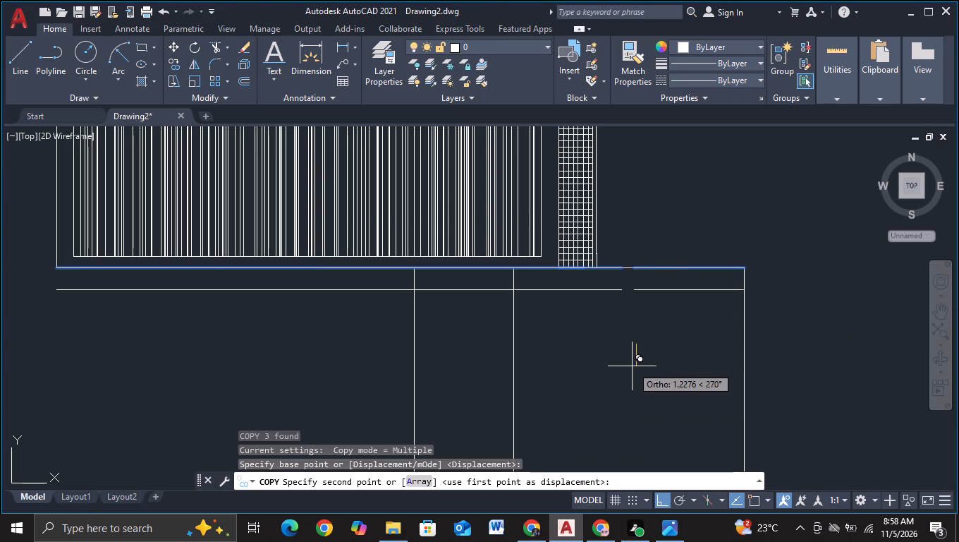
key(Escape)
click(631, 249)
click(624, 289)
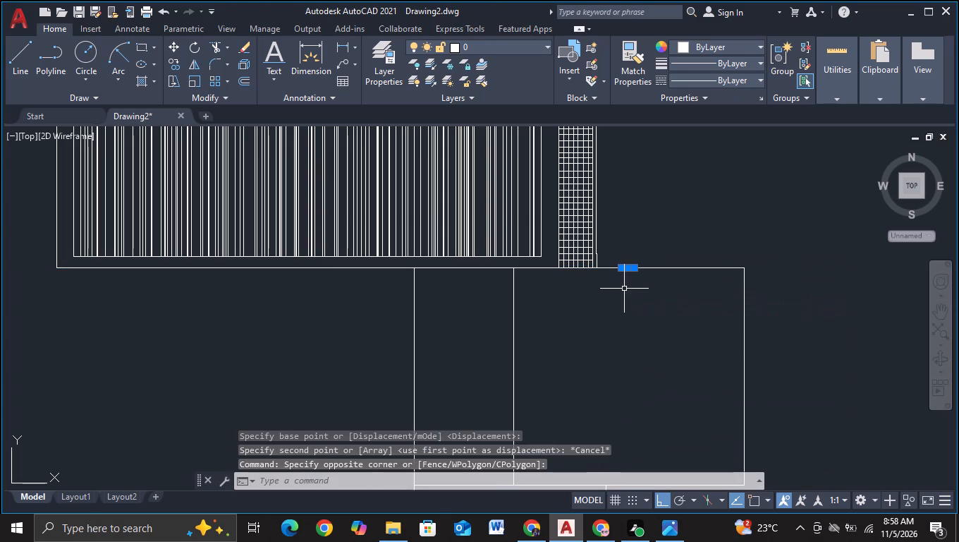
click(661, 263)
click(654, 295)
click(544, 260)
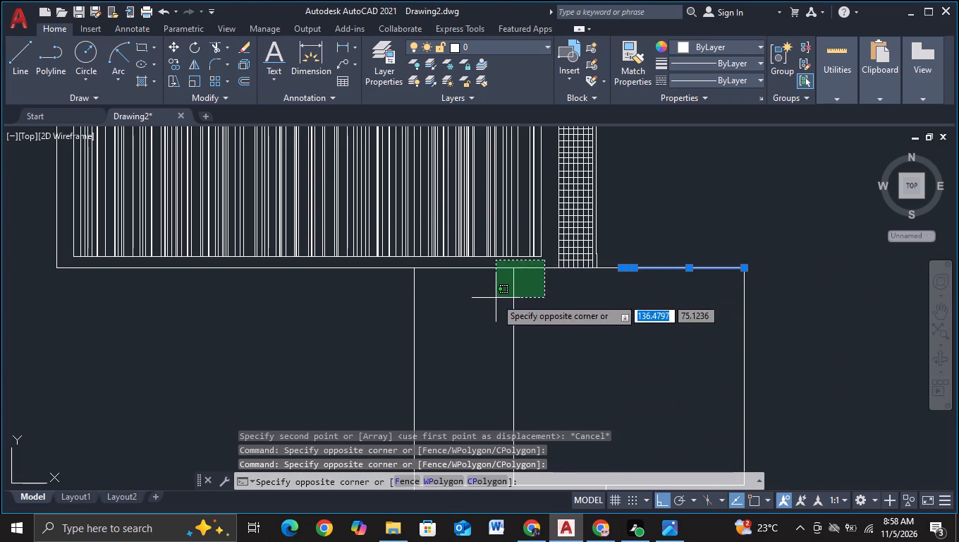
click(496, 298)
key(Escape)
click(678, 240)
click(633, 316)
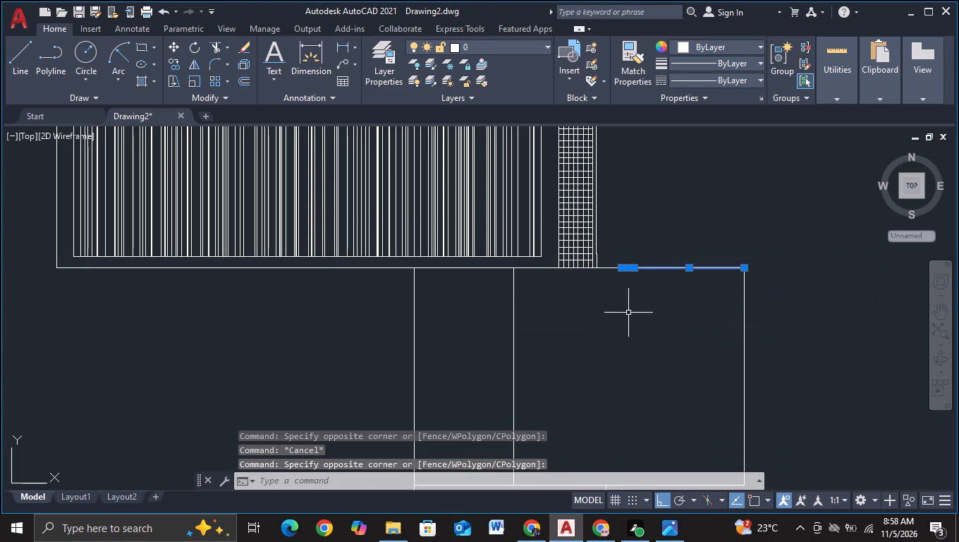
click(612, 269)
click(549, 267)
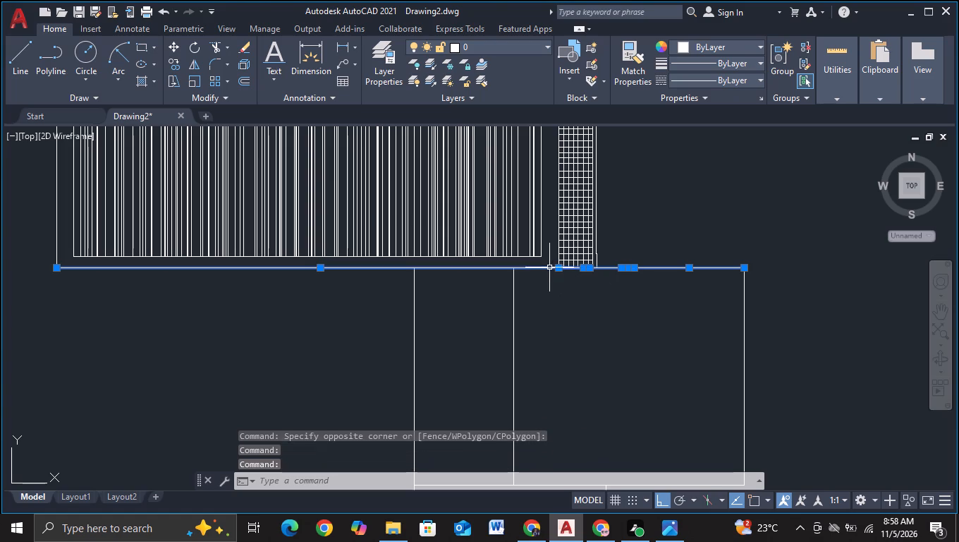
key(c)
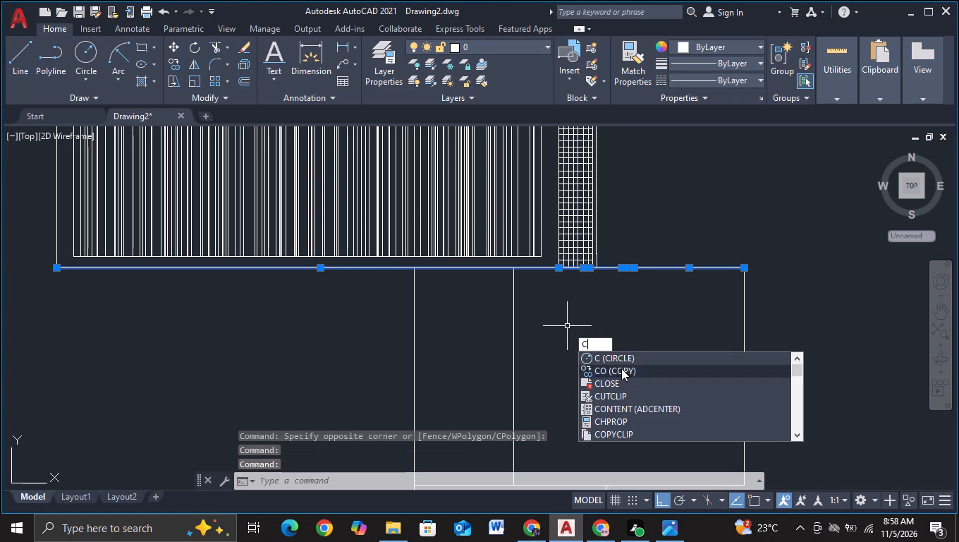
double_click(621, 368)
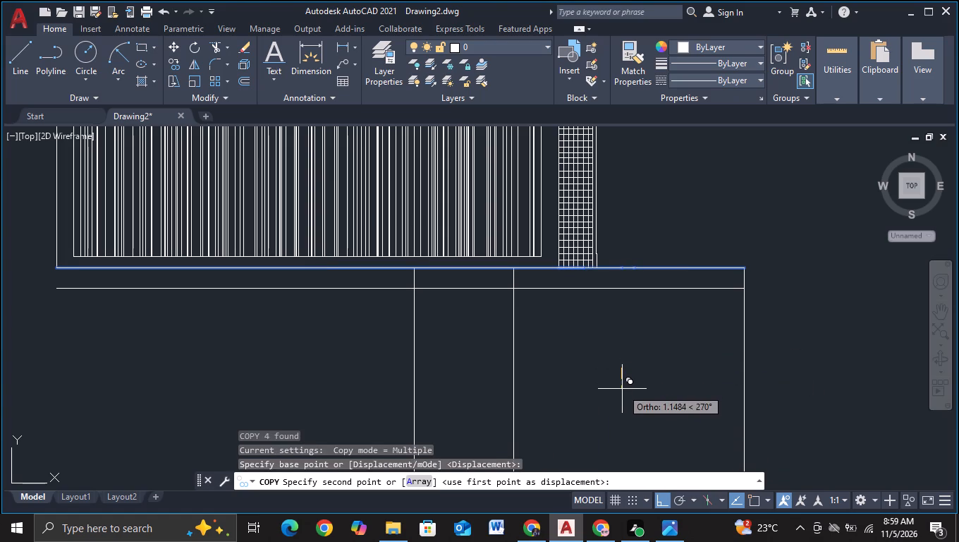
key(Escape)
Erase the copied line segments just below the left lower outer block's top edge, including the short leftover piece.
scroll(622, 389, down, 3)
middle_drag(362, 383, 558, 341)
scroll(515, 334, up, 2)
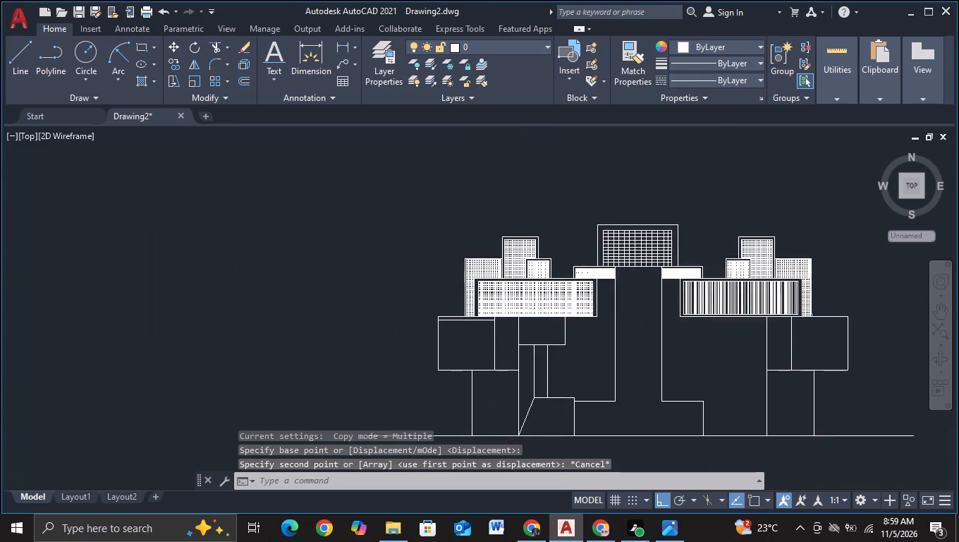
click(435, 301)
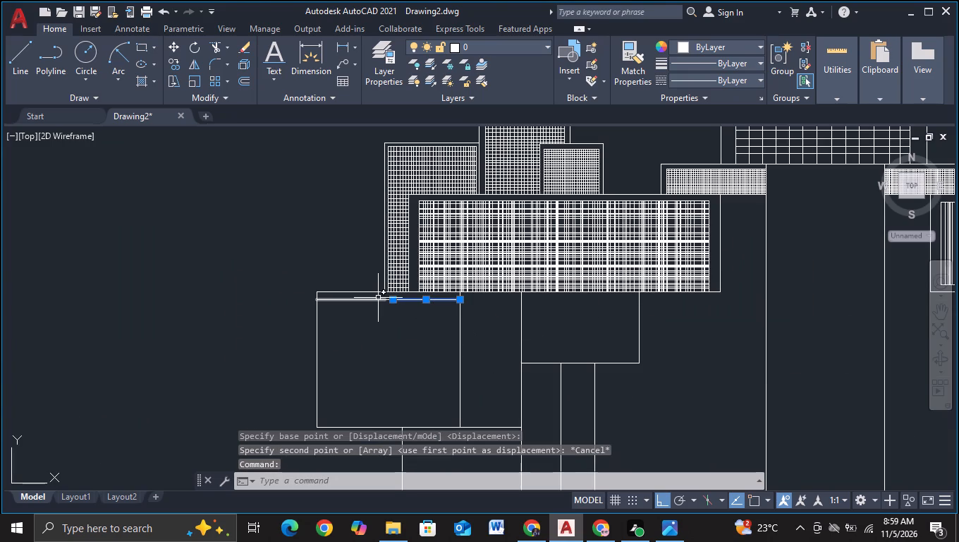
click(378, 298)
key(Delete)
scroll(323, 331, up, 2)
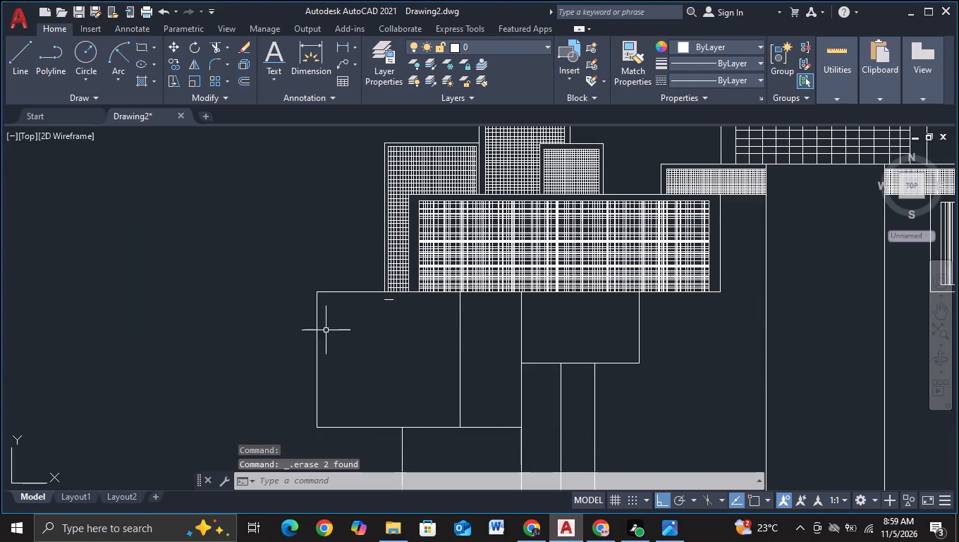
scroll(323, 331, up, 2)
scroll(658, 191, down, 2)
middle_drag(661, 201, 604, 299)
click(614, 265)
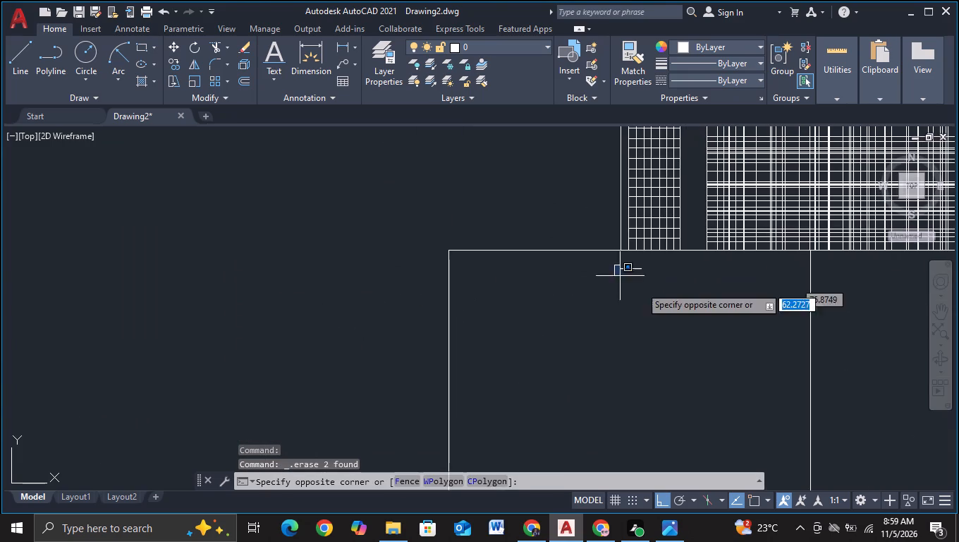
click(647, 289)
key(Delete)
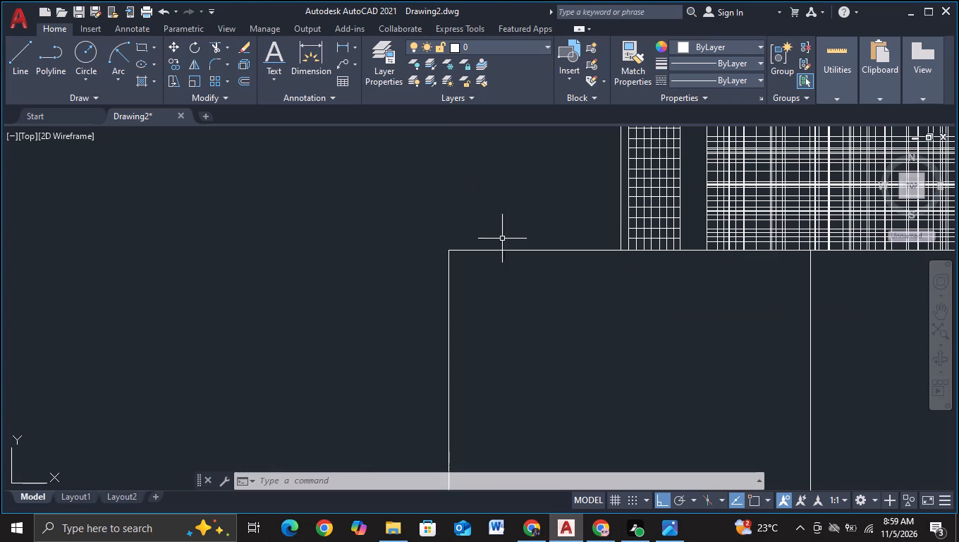
Copy the line segments along the top edges of both lower outer blocks straight down about 1.1 units.
click(531, 217)
click(502, 301)
middle_drag(710, 277, 594, 311)
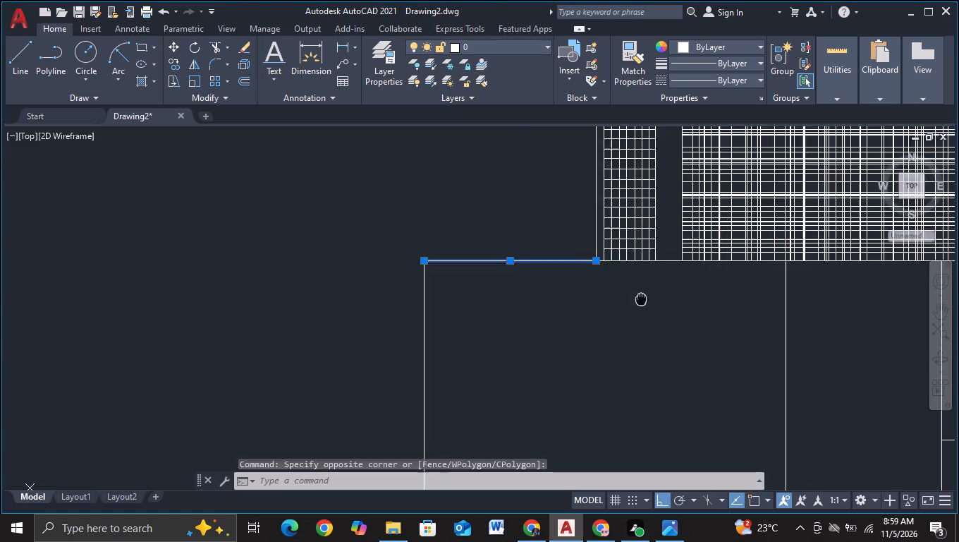
middle_drag(594, 311, 567, 318)
scroll(567, 318, up, 1)
click(532, 271)
click(526, 313)
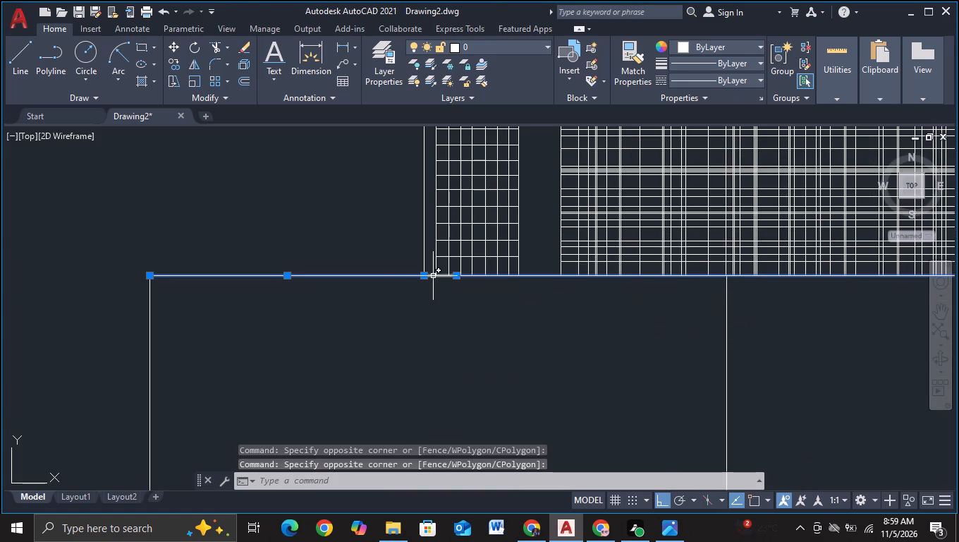
click(433, 276)
middle_drag(584, 351, 289, 389)
scroll(612, 354, down, 1)
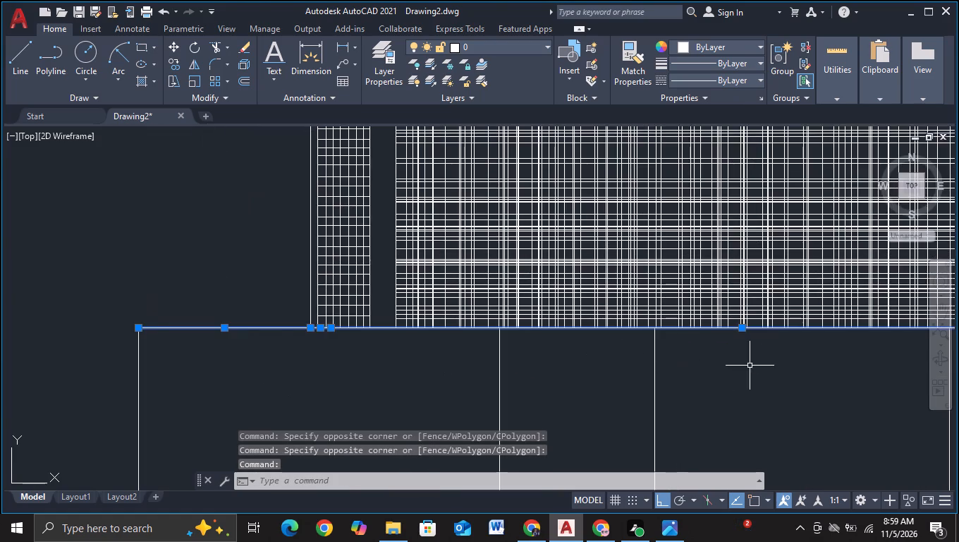
middle_drag(752, 366, 349, 327)
scroll(628, 347, down, 2)
middle_drag(673, 351, 297, 302)
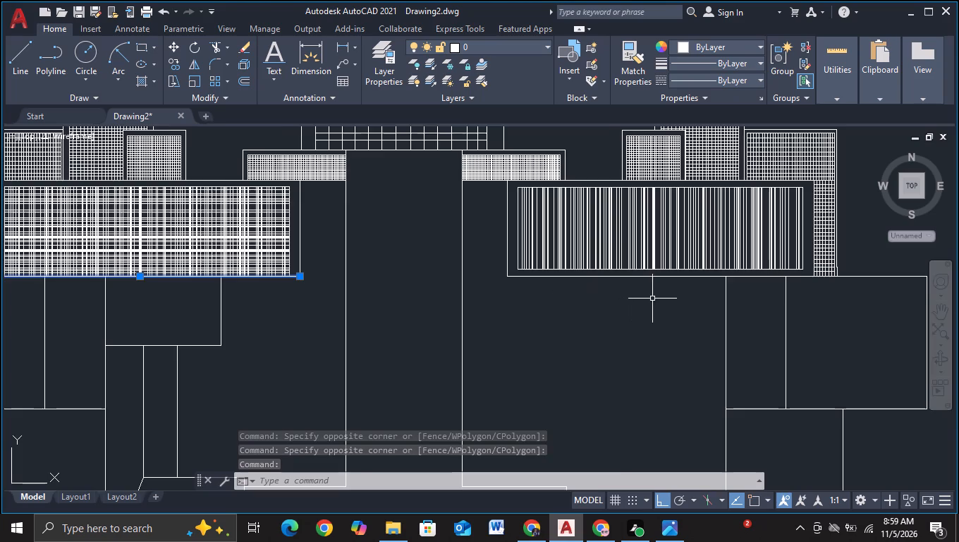
middle_drag(652, 299, 429, 309)
scroll(499, 297, up, 1)
click(441, 279)
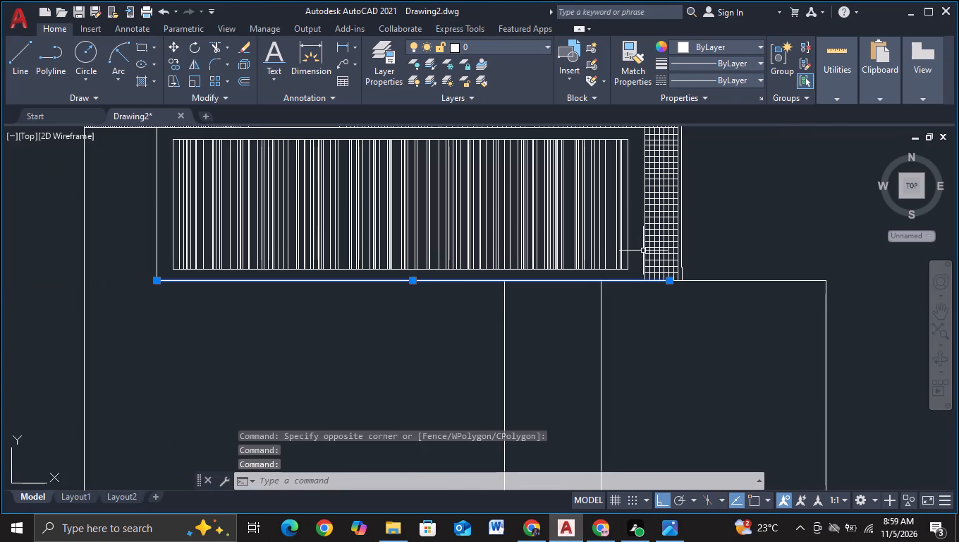
click(740, 257)
click(726, 297)
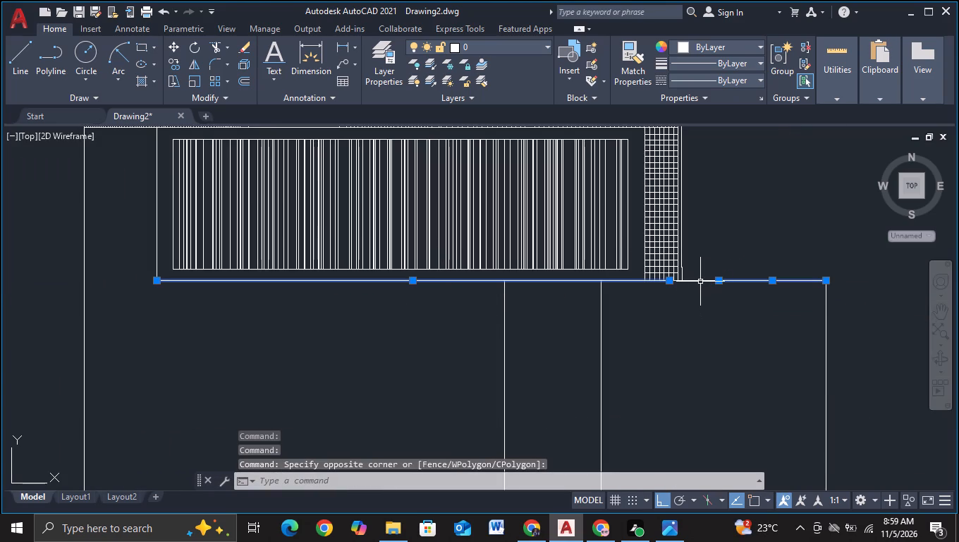
click(700, 282)
click(711, 282)
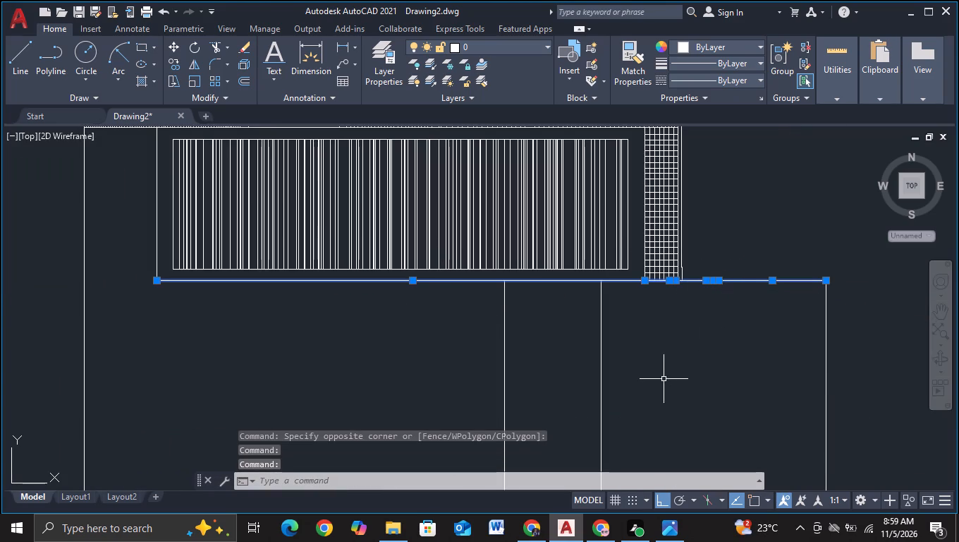
key(c)
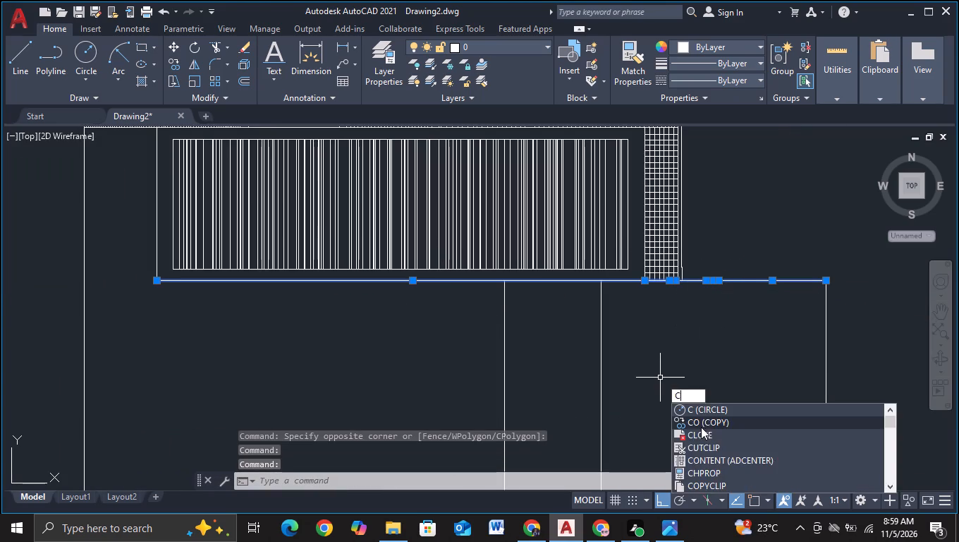
click(701, 427)
click(697, 396)
click(704, 414)
Place seven more downward copies of the top-edge lines at roughly even spacing, the last about 10.7 units below, filling both blocks' height.
middle_drag(704, 414, 700, 404)
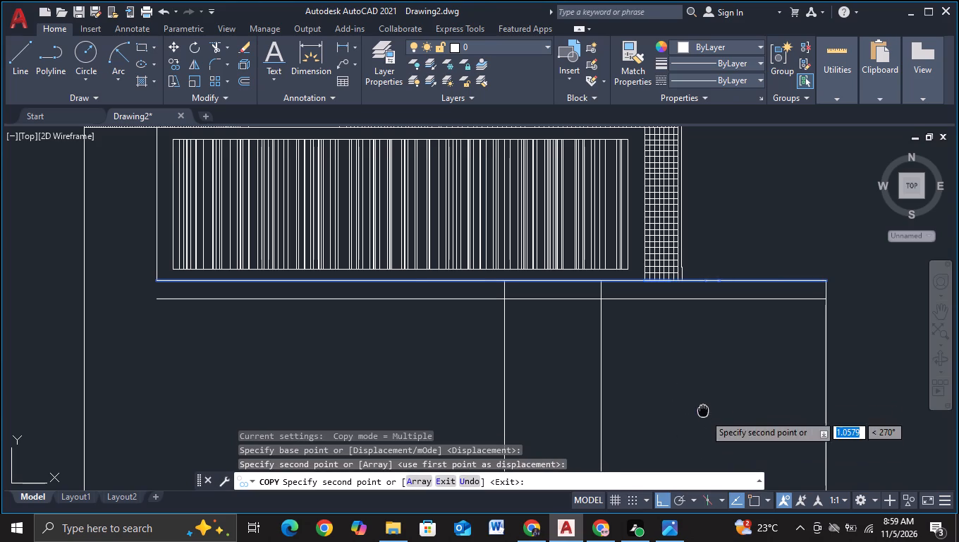
middle_drag(700, 404, 680, 324)
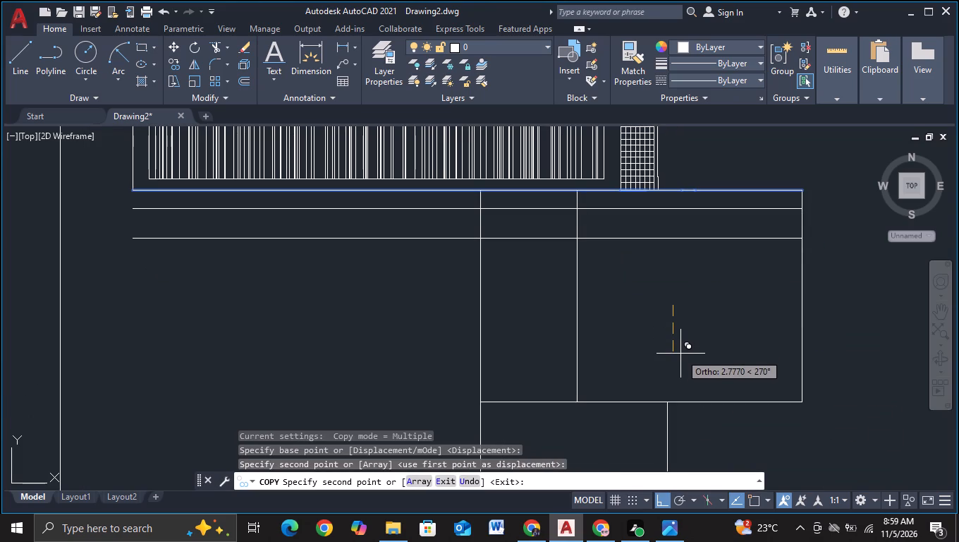
click(678, 349)
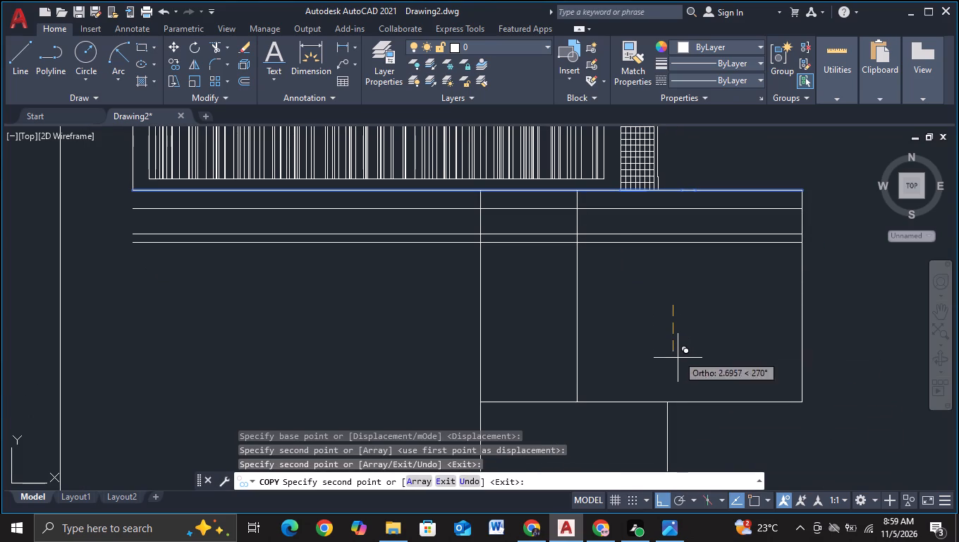
click(677, 376)
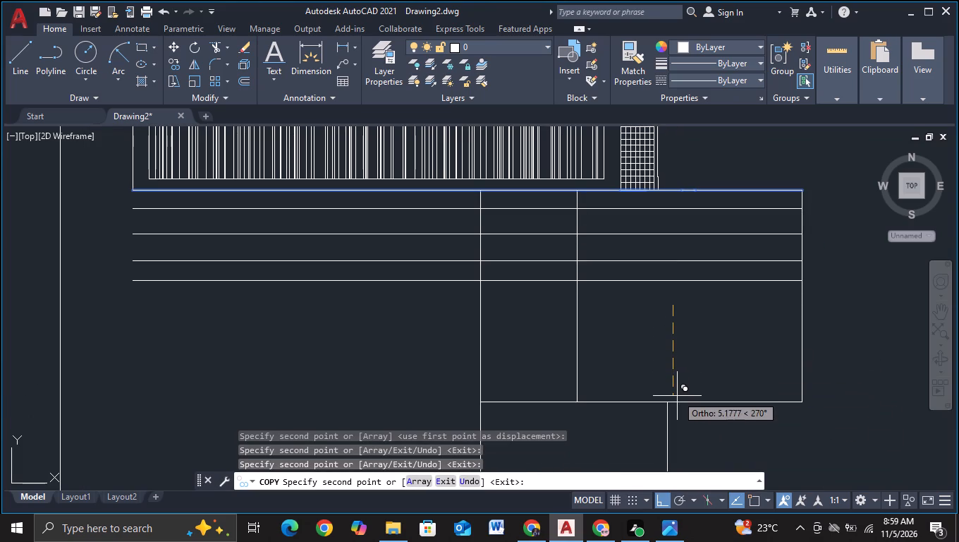
click(677, 400)
middle_drag(677, 400, 676, 392)
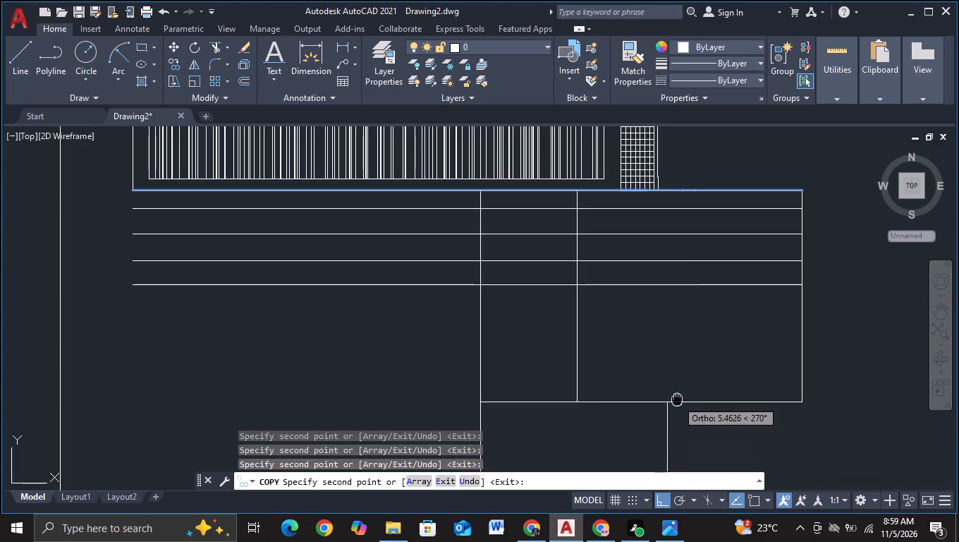
middle_drag(676, 392, 683, 301)
click(678, 325)
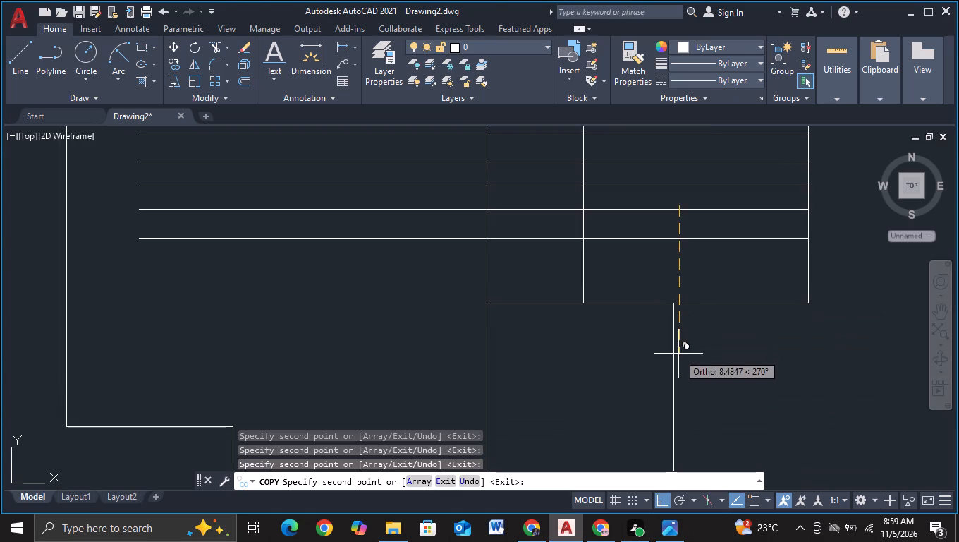
click(678, 347)
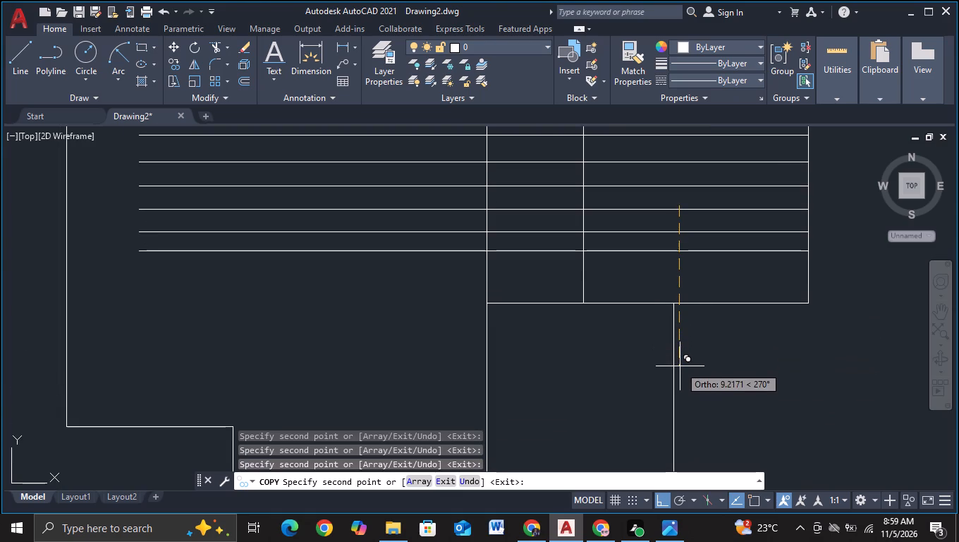
click(680, 366)
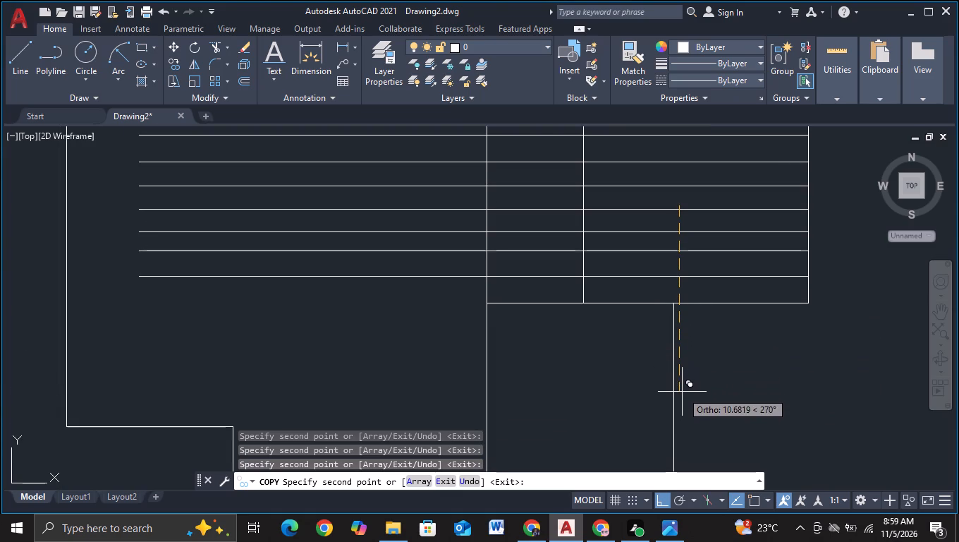
click(682, 392)
key(Escape)
scroll(682, 392, down, 1)
click(783, 277)
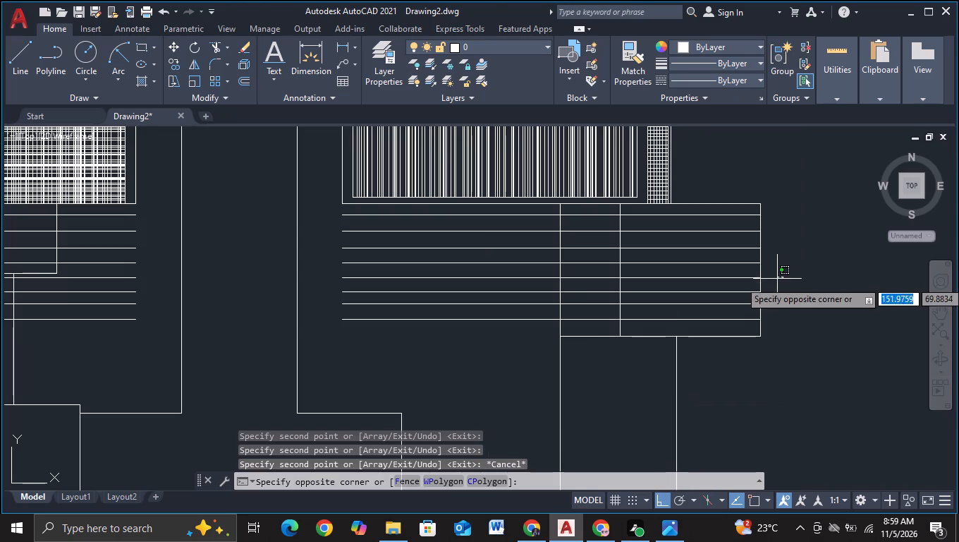
key(Escape)
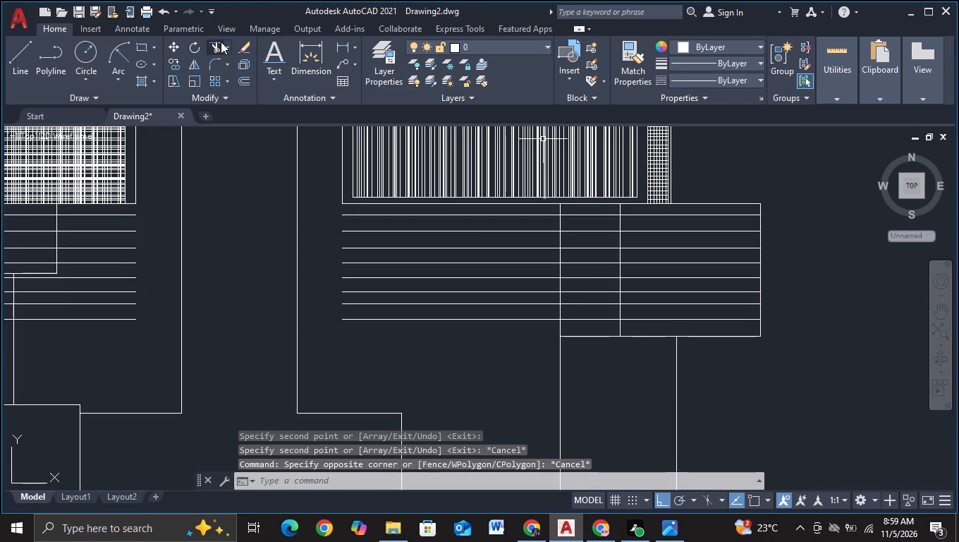
Trim the right-hand horizontal lines between the central shaft and the divider, clearing the narrow strip so they remain only in the outermost part.
click(214, 47)
click(395, 212)
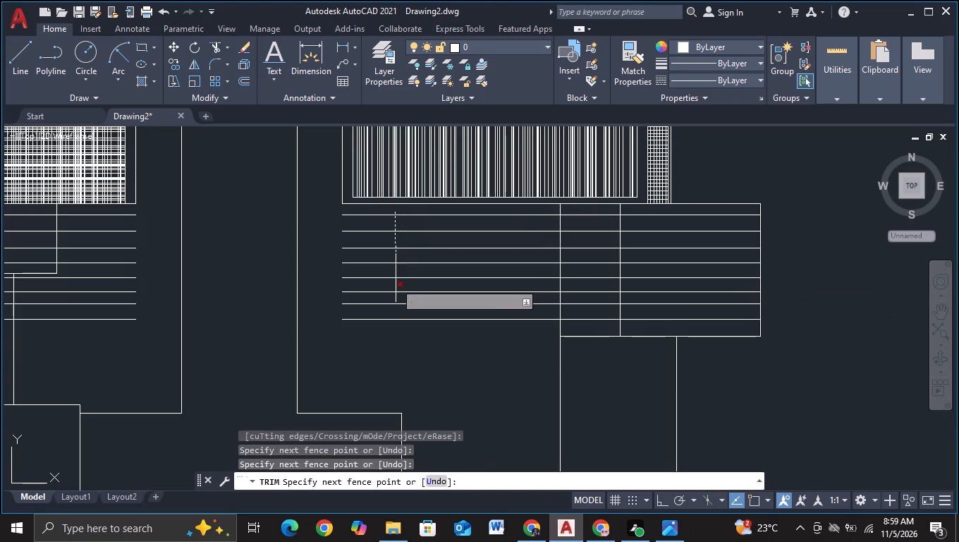
click(391, 333)
middle_drag(391, 333, 705, 326)
scroll(708, 326, down, 1)
middle_drag(708, 326, 382, 313)
scroll(462, 316, up, 2)
middle_drag(563, 158, 566, 167)
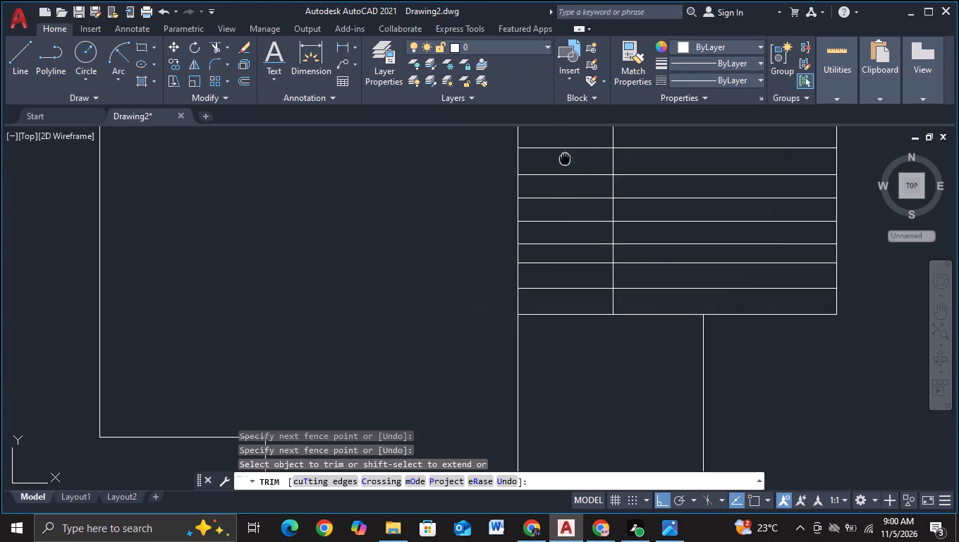
middle_drag(566, 167, 545, 299)
click(549, 258)
middle_drag(541, 424, 537, 296)
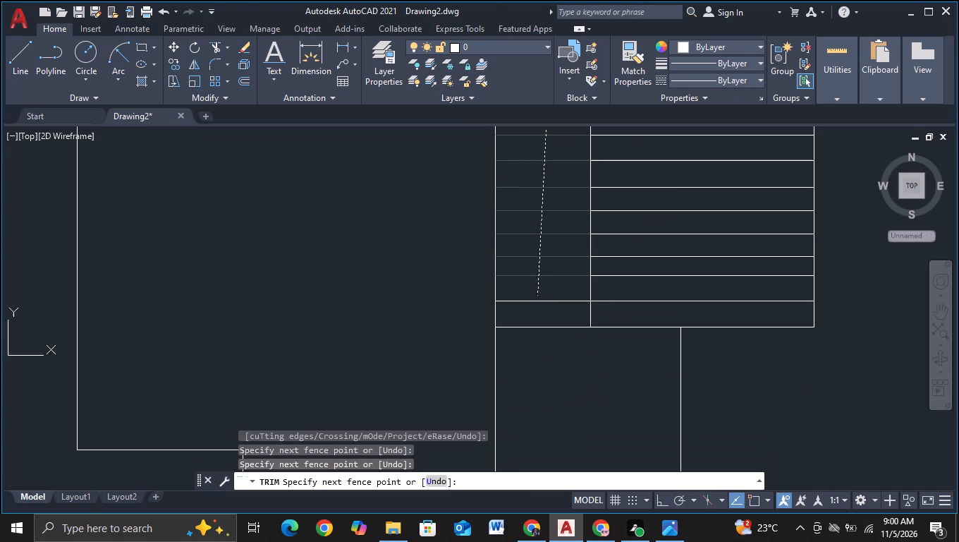
click(537, 315)
Trim the left-hand horizontal lines out of the small block, the narrow columns beneath it, and the area toward the central shaft.
scroll(537, 315, down, 2)
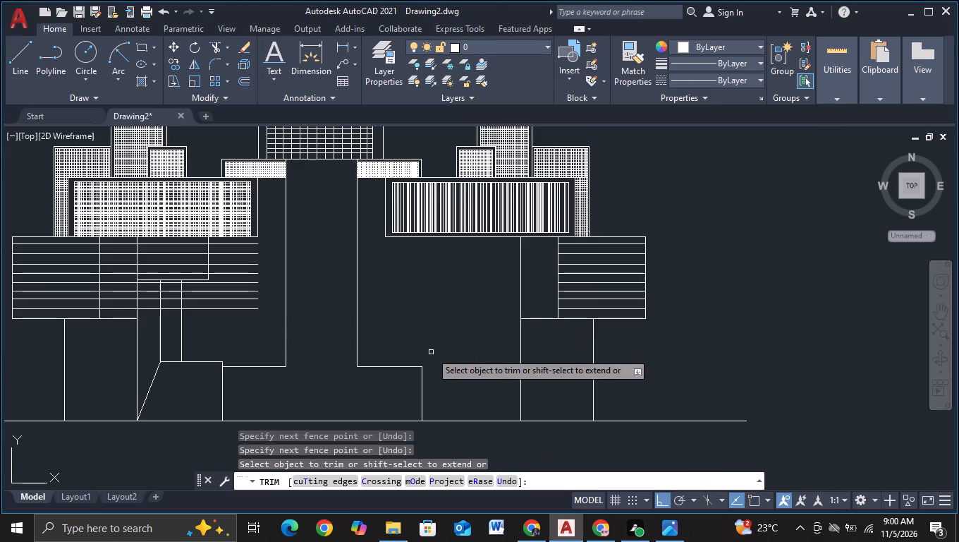
middle_drag(431, 352, 724, 335)
scroll(487, 228, up, 1)
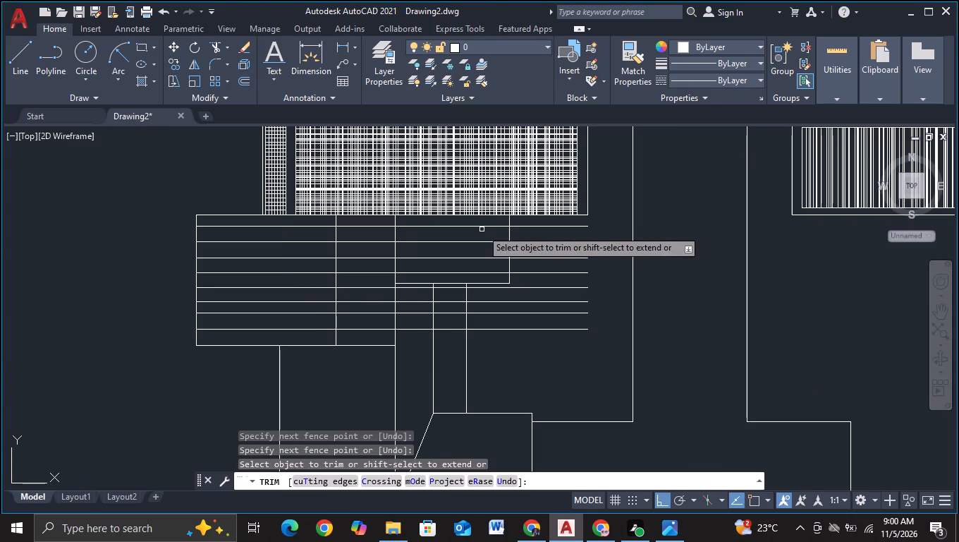
click(484, 222)
click(477, 265)
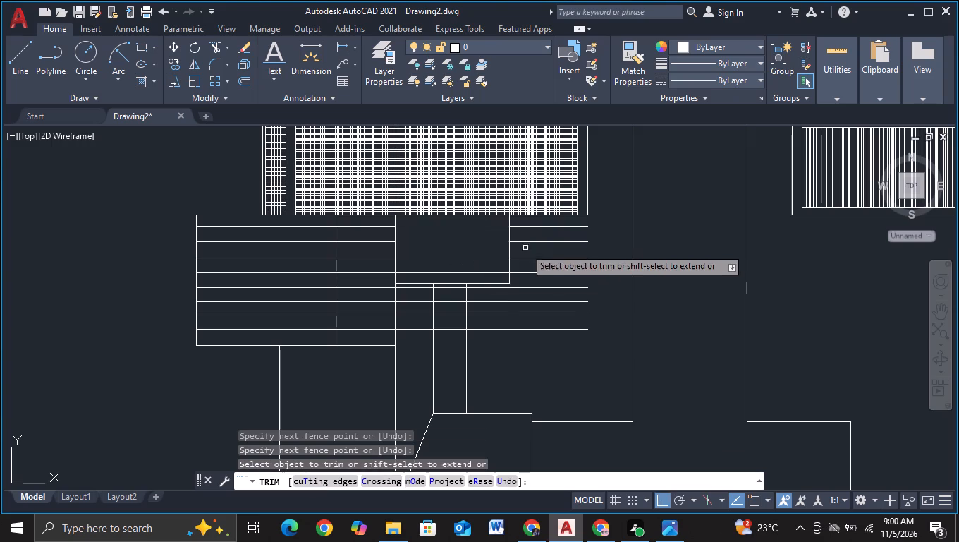
click(541, 220)
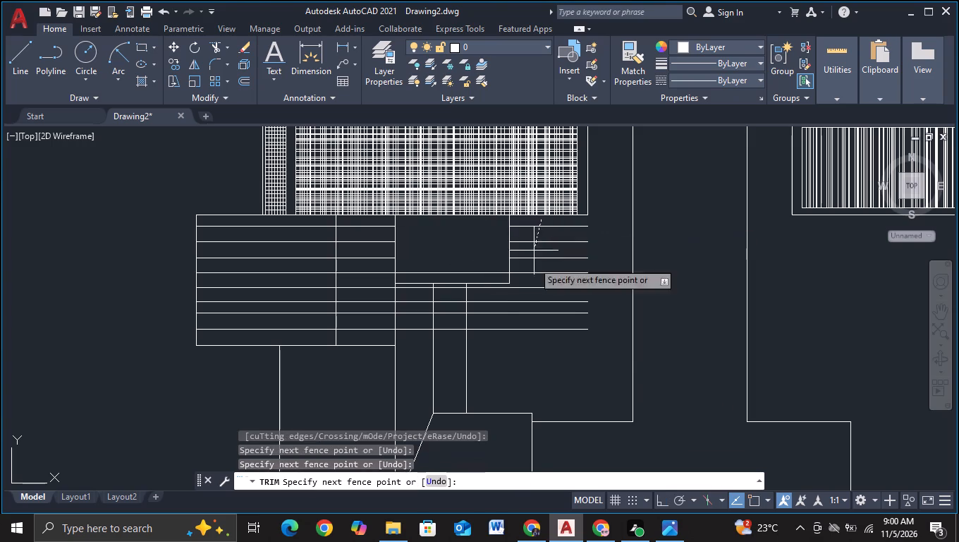
click(533, 347)
click(482, 272)
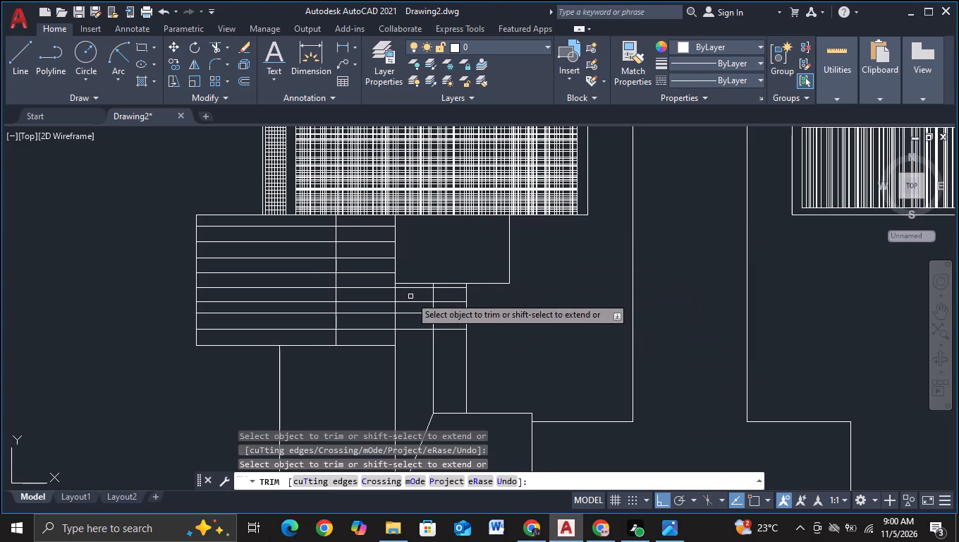
click(410, 296)
click(398, 367)
click(446, 292)
click(451, 330)
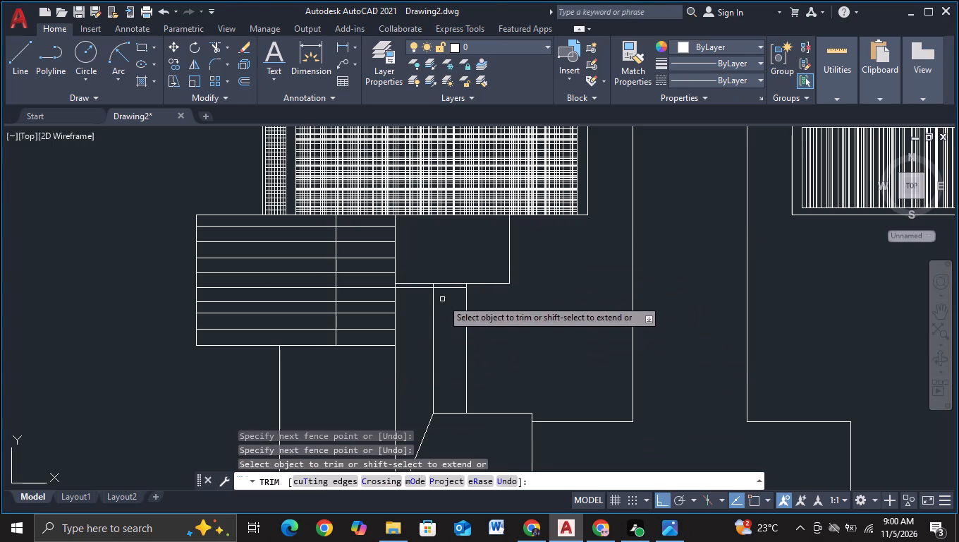
click(436, 286)
click(424, 286)
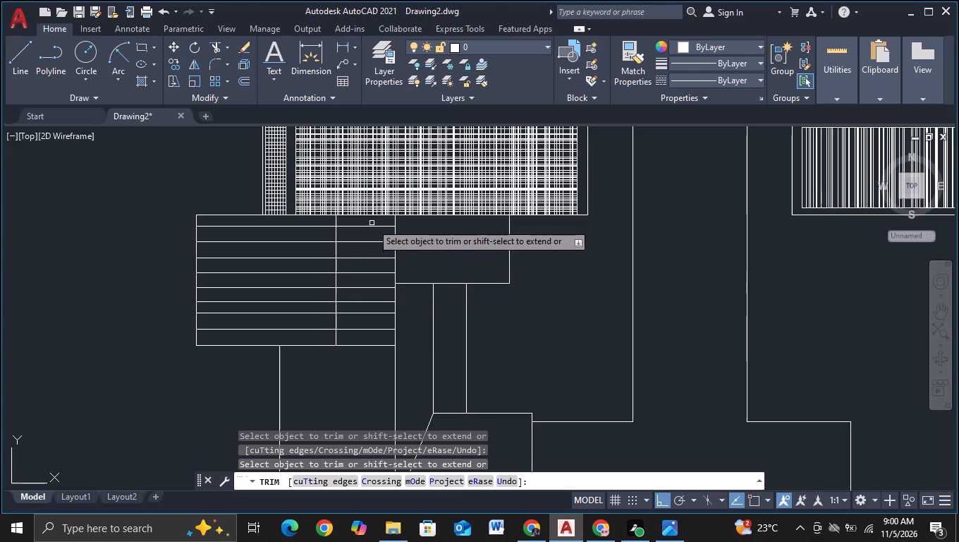
Trim the horizontal lines out of the narrow strip on the inner side of the left lower outer block's divider.
click(372, 223)
click(365, 330)
middle_drag(365, 329, 544, 318)
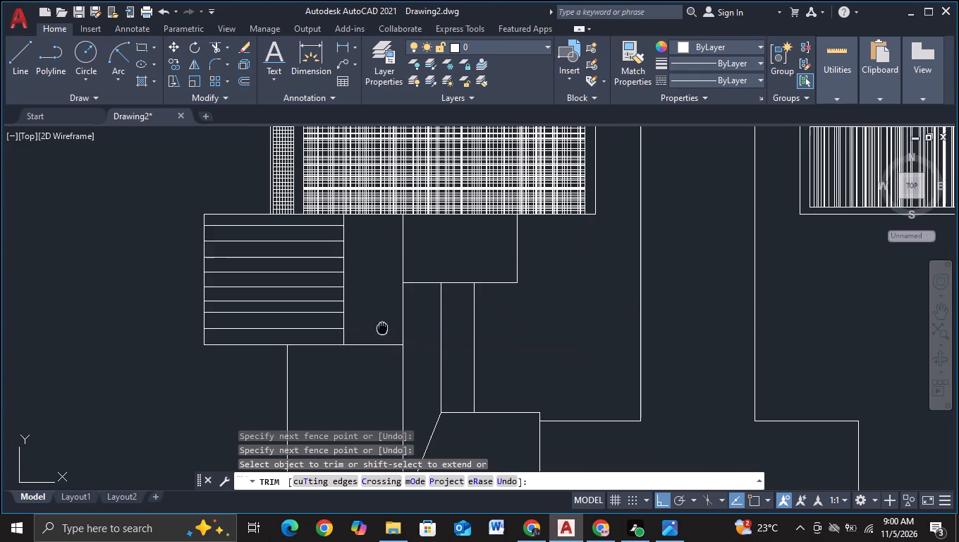
key(Escape)
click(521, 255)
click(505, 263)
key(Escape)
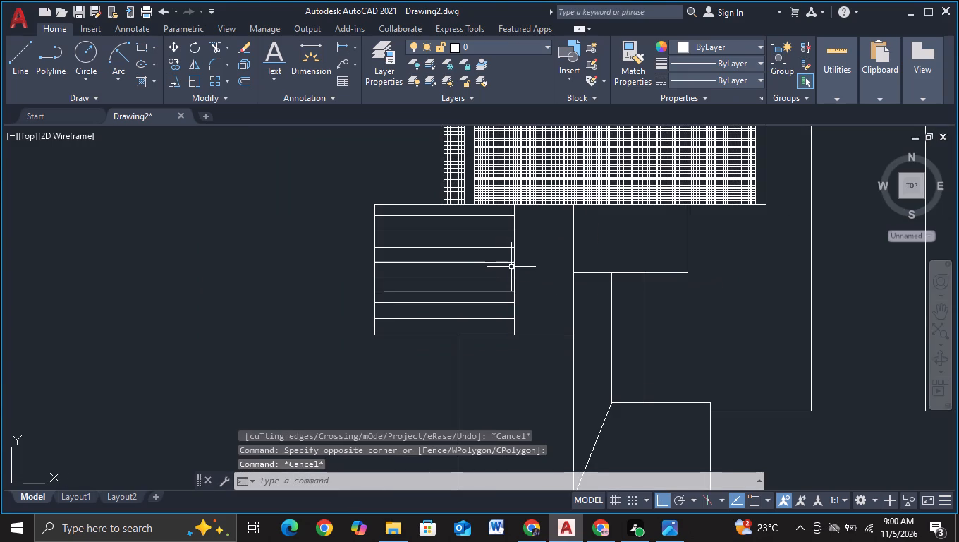
Copy the left lower outer block's divider and the right block's outer edge leftward, at about 1.3 and 11.7 units from the originals.
click(515, 267)
scroll(566, 277, down, 2)
scroll(677, 283, down, 1)
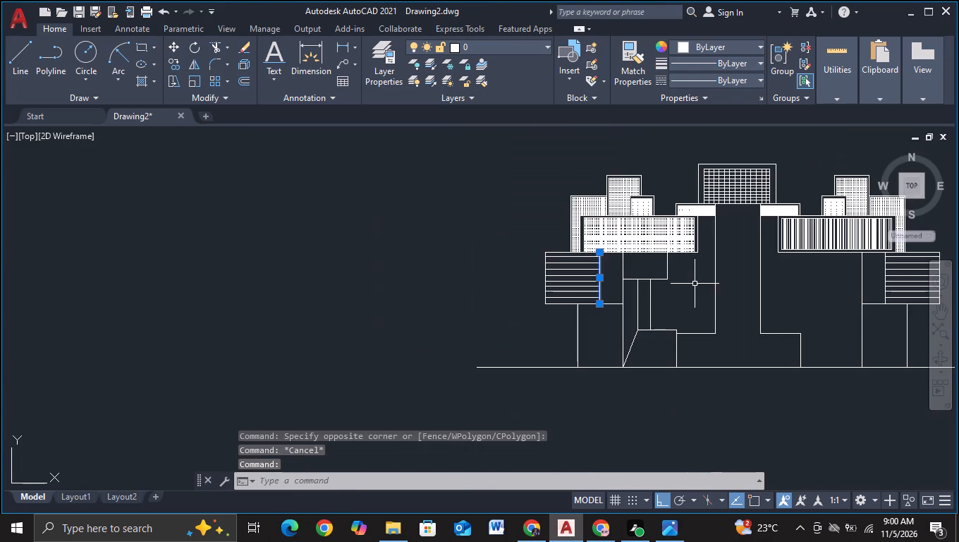
middle_drag(699, 284, 390, 283)
scroll(422, 283, down, 1)
scroll(602, 274, up, 2)
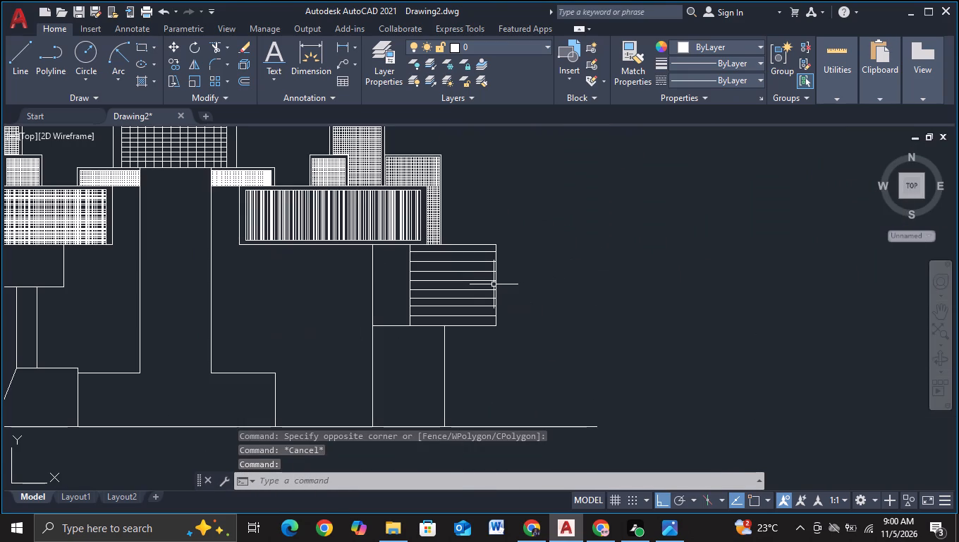
click(496, 284)
middle_drag(309, 318, 855, 291)
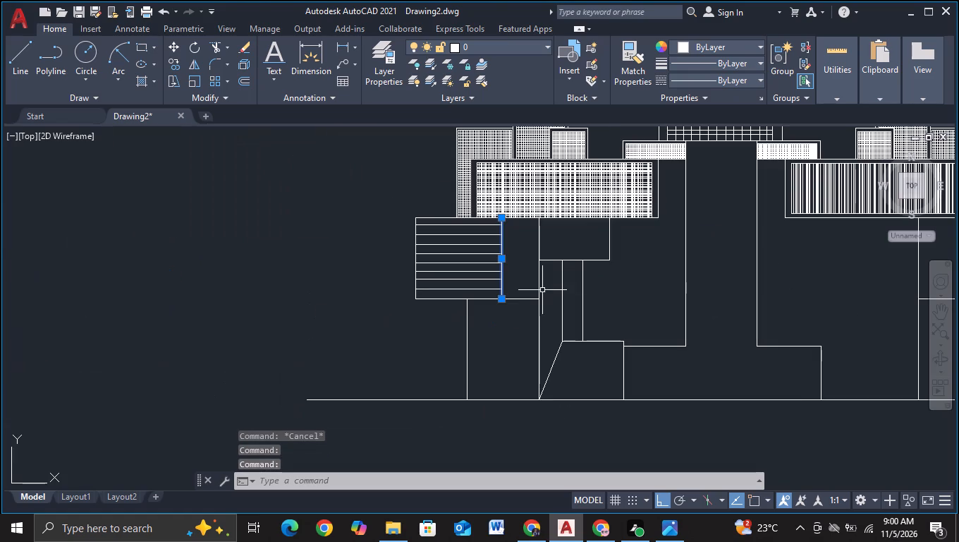
key(c)
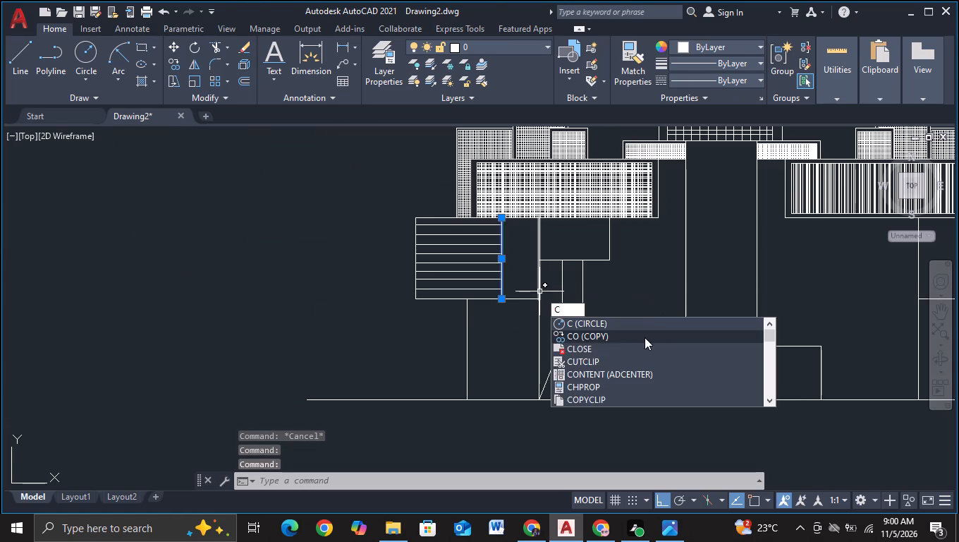
click(645, 337)
click(625, 283)
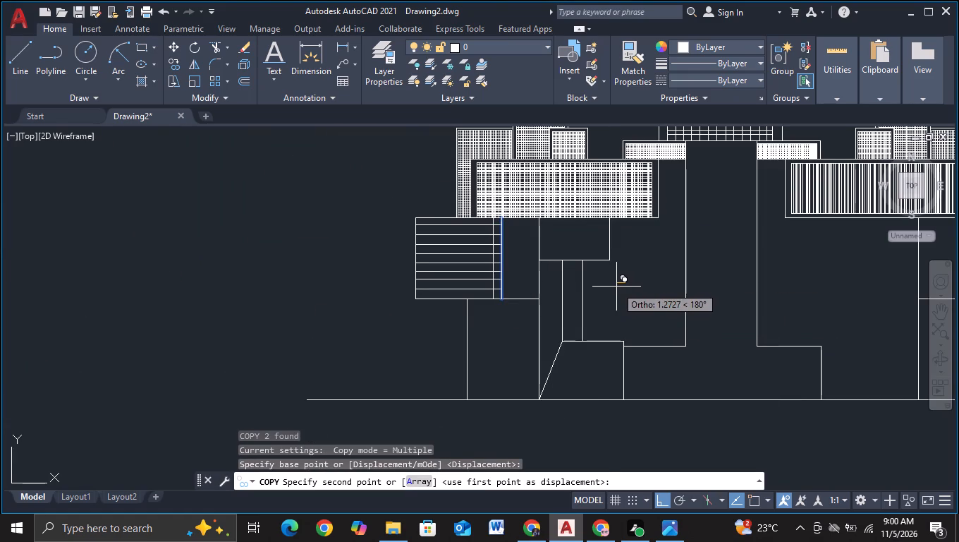
click(616, 287)
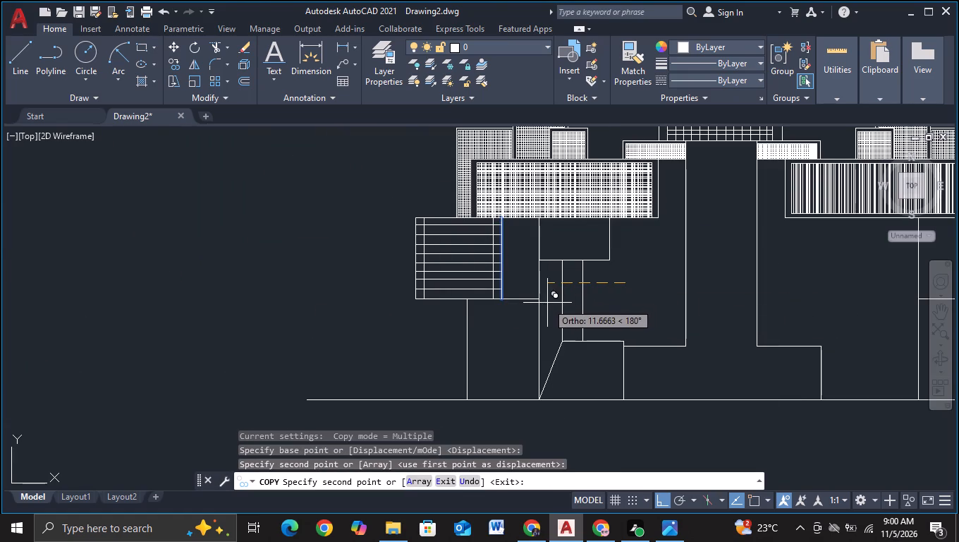
click(547, 303)
Place four more vertical copies between them, roughly evenly spaced from about 9.7 to 3.5 units from the originals, completing both grids.
click(561, 305)
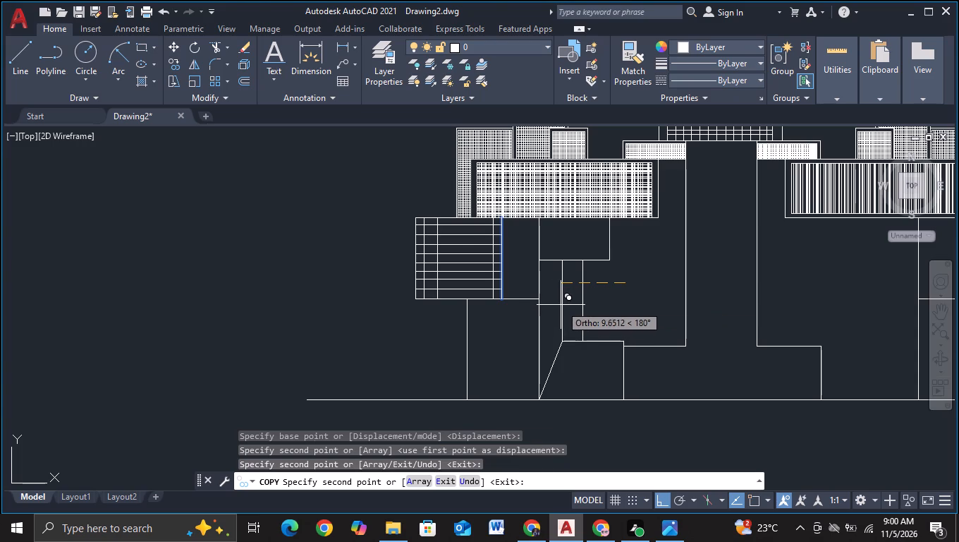
click(575, 308)
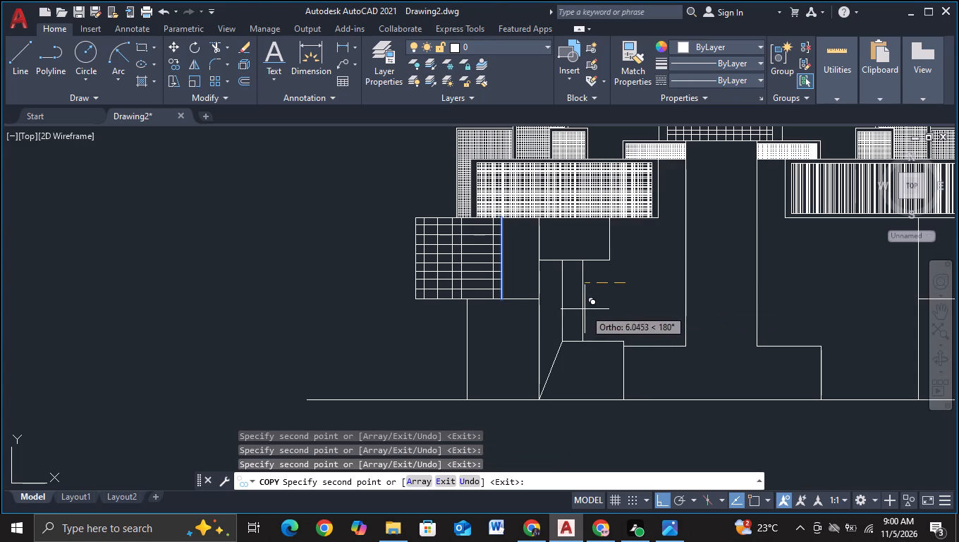
click(588, 309)
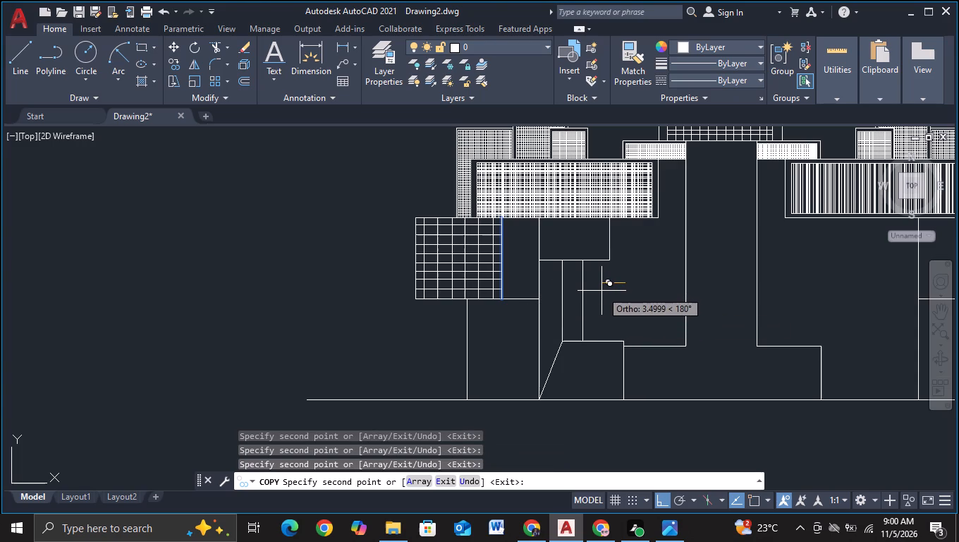
click(601, 291)
key(Escape)
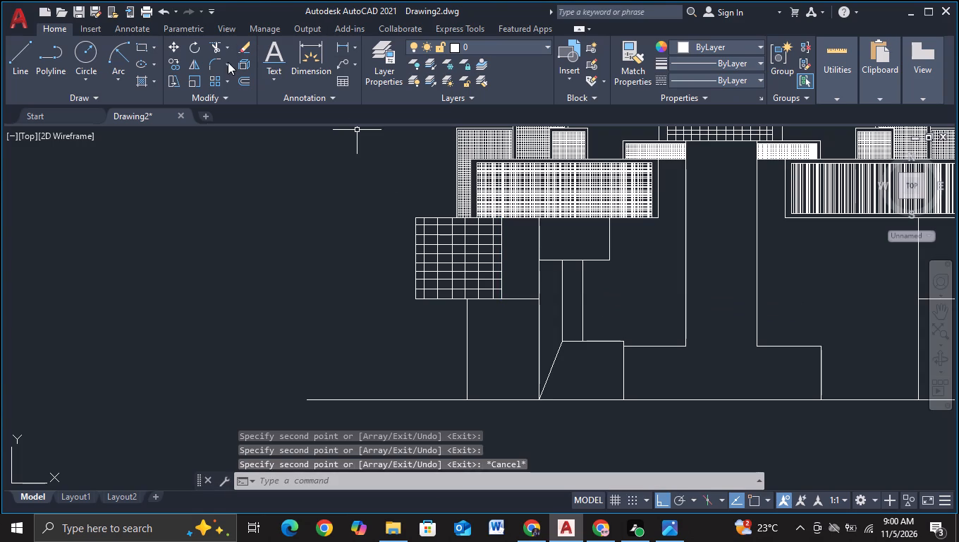
Trim the grid line ends around all four sides of the left lower outer block, leaving an empty margin inside its outline.
click(214, 53)
scroll(391, 294, up, 2)
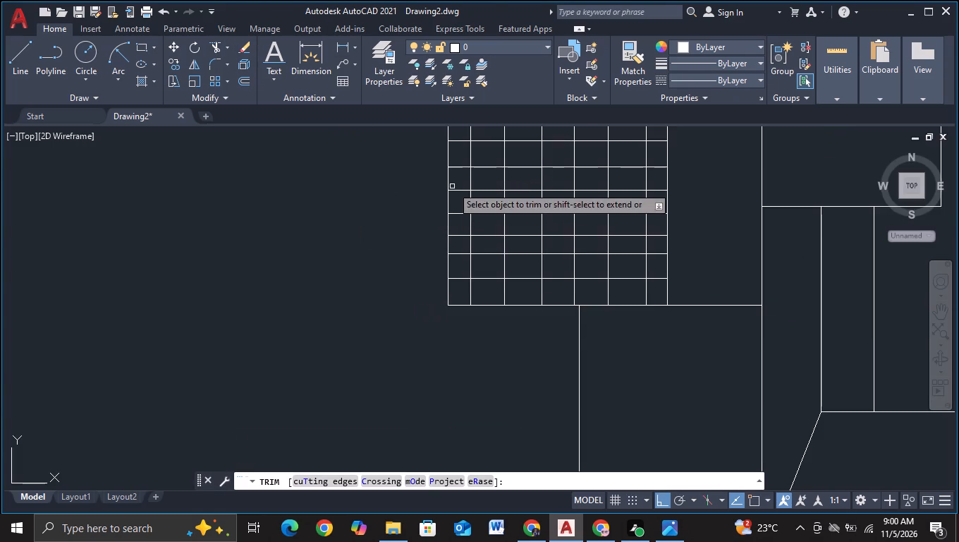
middle_drag(452, 186, 446, 320)
click(450, 243)
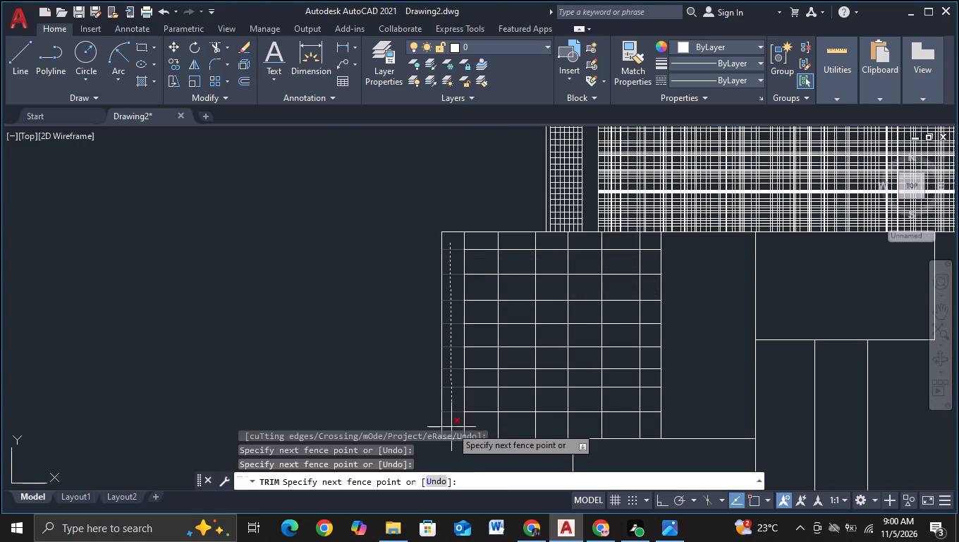
click(452, 418)
click(461, 241)
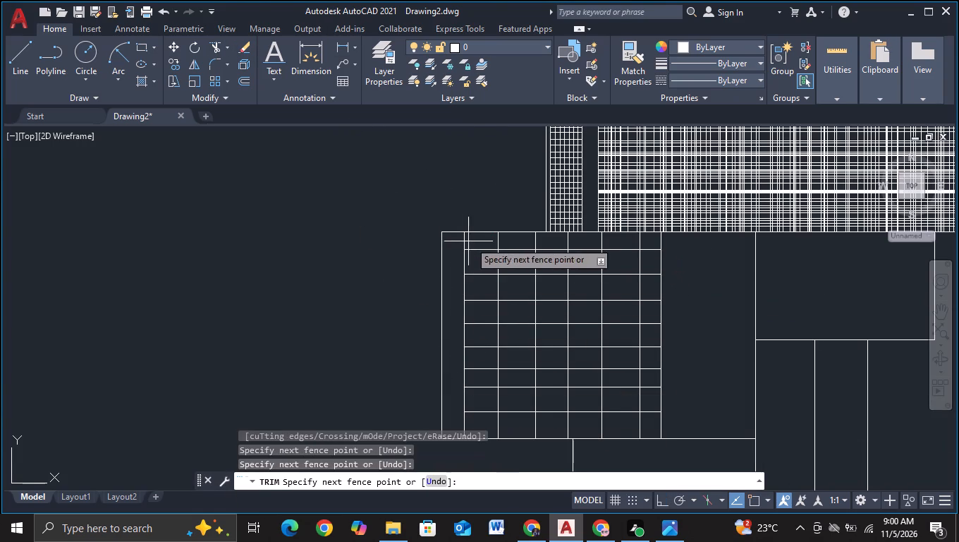
click(645, 239)
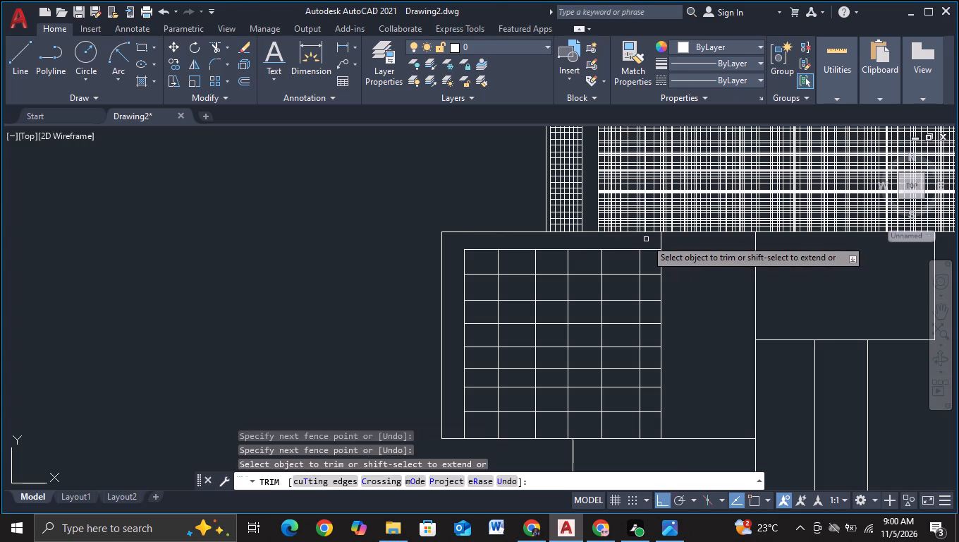
click(646, 239)
triple_click(647, 424)
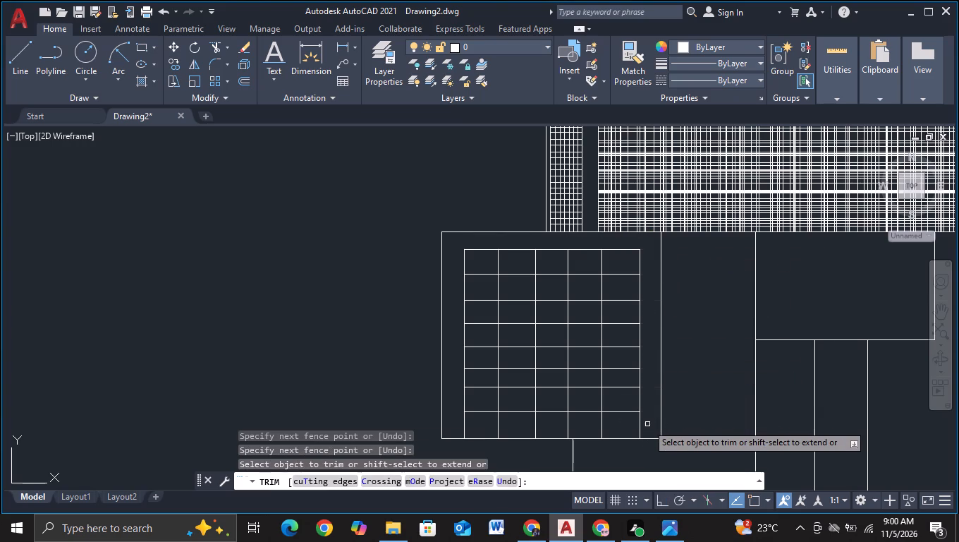
click(460, 426)
Trim the grid line ends around all four sides of the right lower outer block, leaving an empty margin inside its outline.
scroll(600, 388, down, 2)
middle_drag(766, 360, 63, 307)
scroll(380, 309, up, 3)
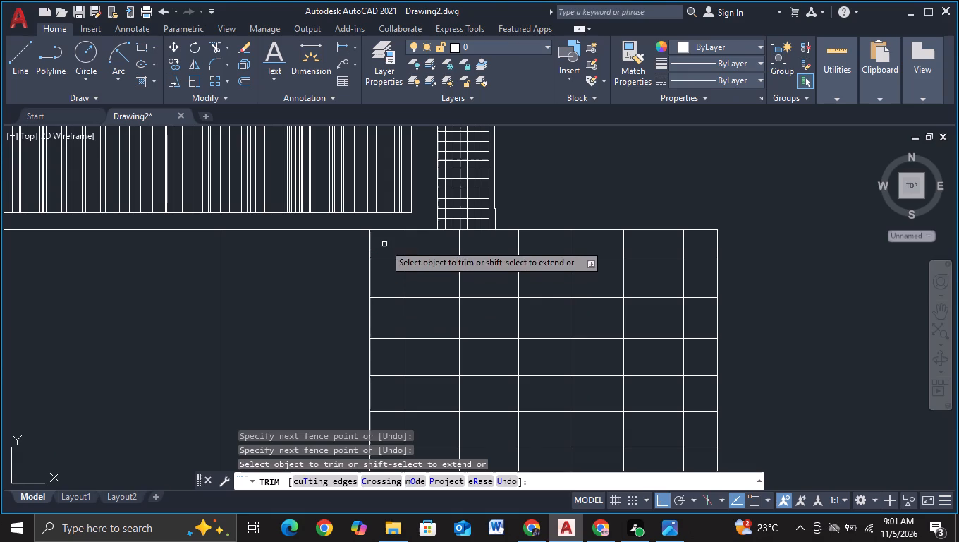
click(386, 243)
click(688, 241)
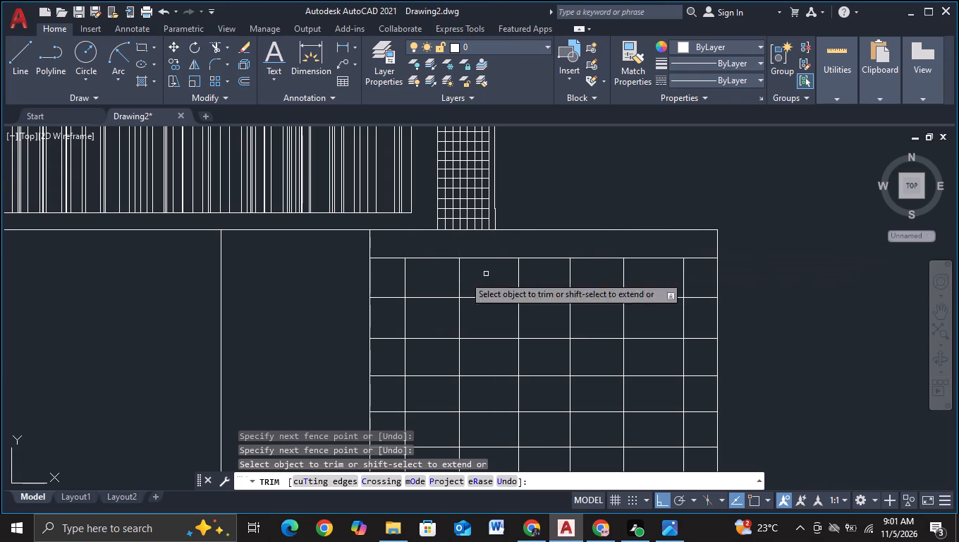
click(391, 250)
middle_drag(383, 373, 406, 112)
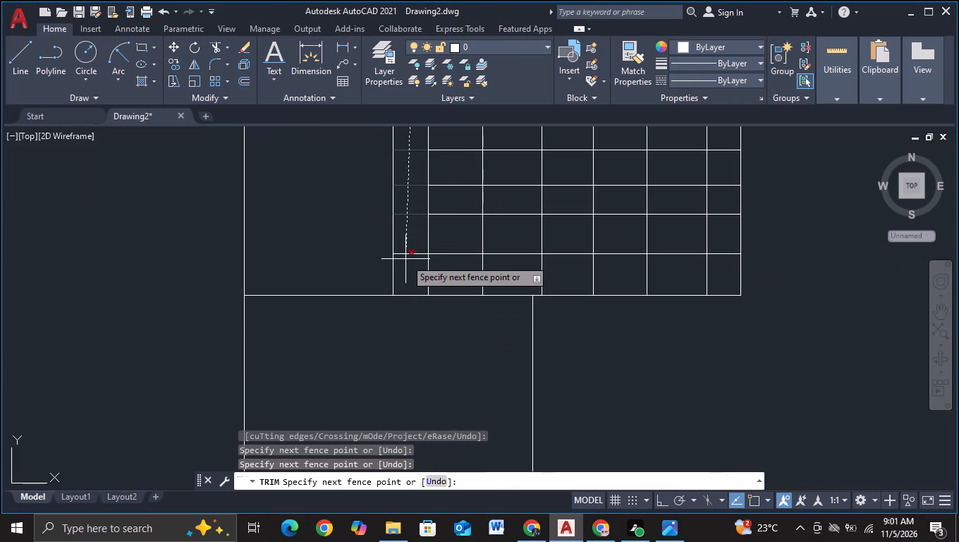
click(409, 265)
click(409, 265)
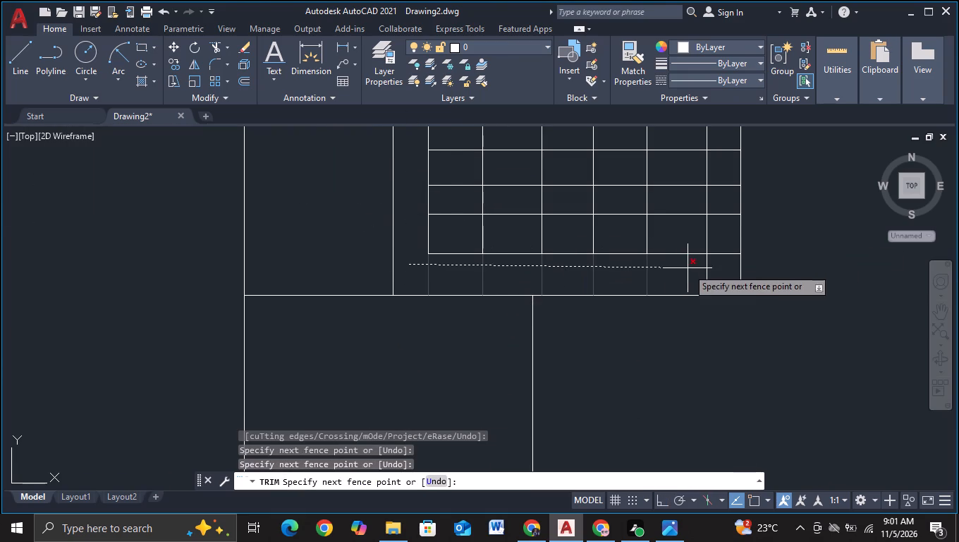
click(728, 261)
middle_drag(718, 260, 519, 412)
scroll(518, 229, down, 1)
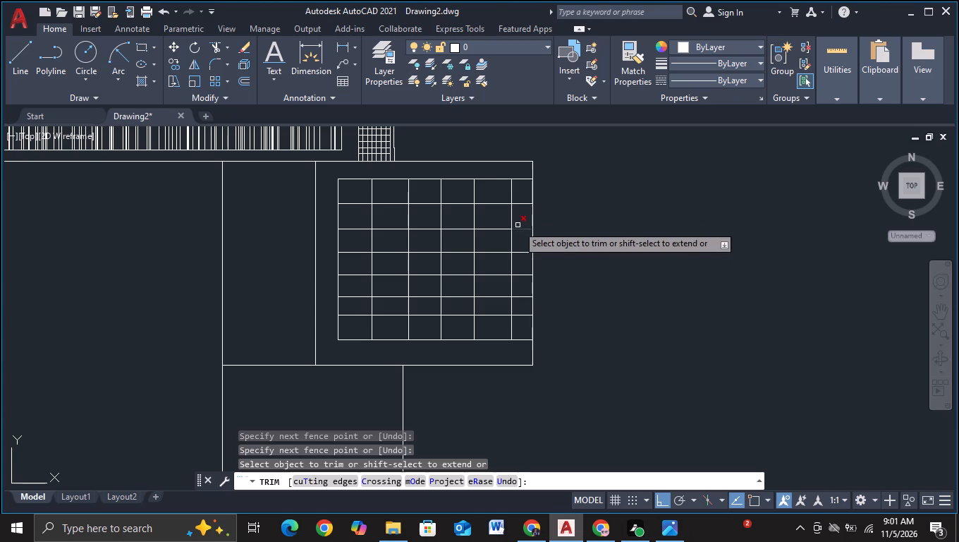
click(527, 176)
click(526, 350)
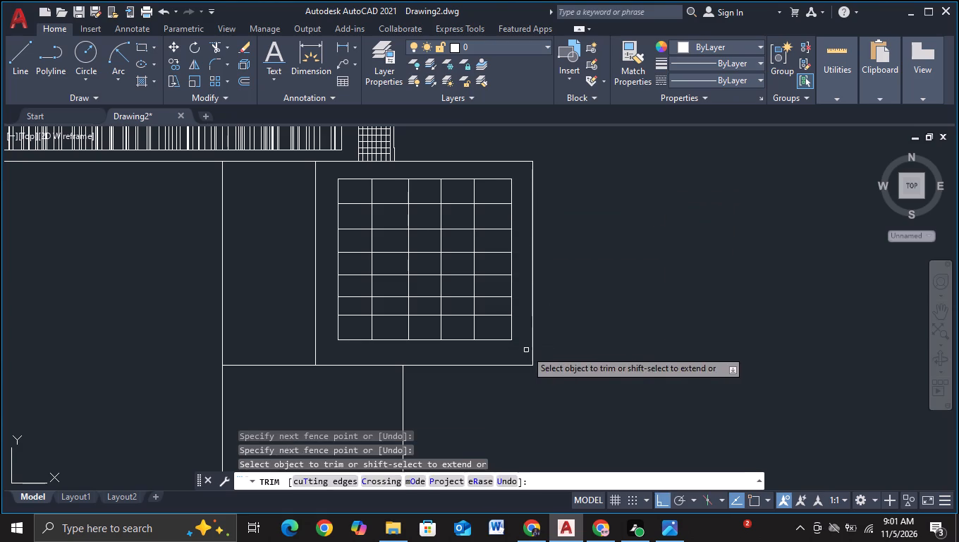
key(Escape)
Examine the whole elevation, from the two lower outer blocks to the still empty central shaft.
scroll(561, 324, down, 2)
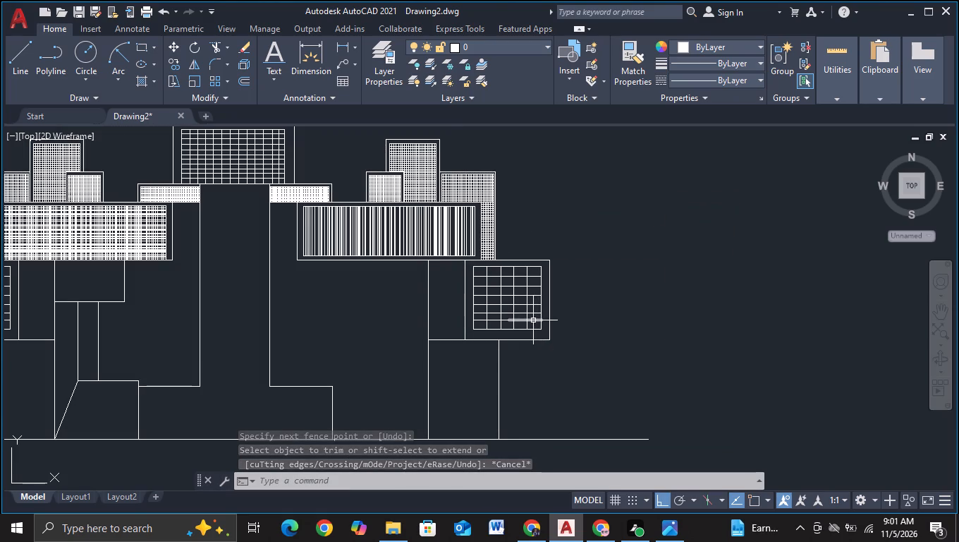
middle_drag(582, 313, 918, 241)
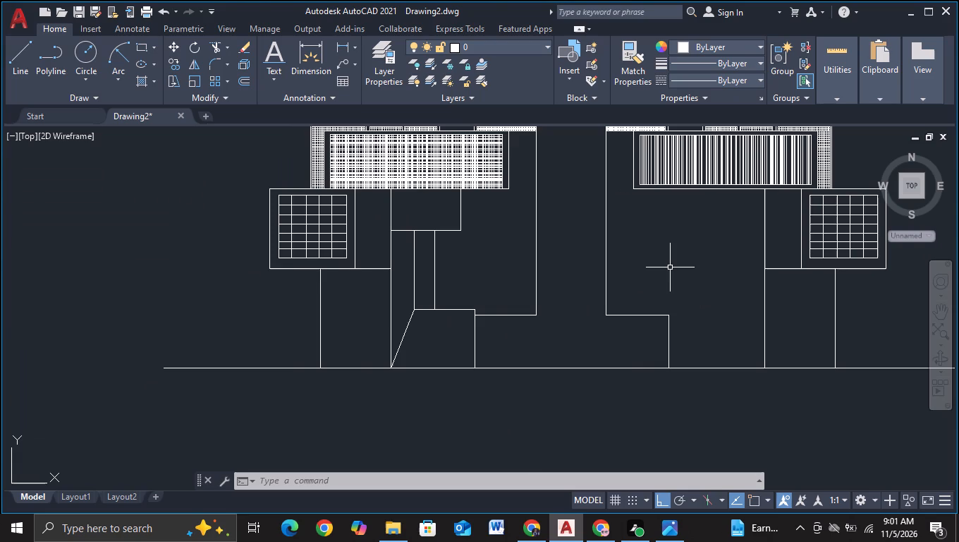
middle_drag(666, 267, 567, 304)
scroll(567, 304, down, 2)
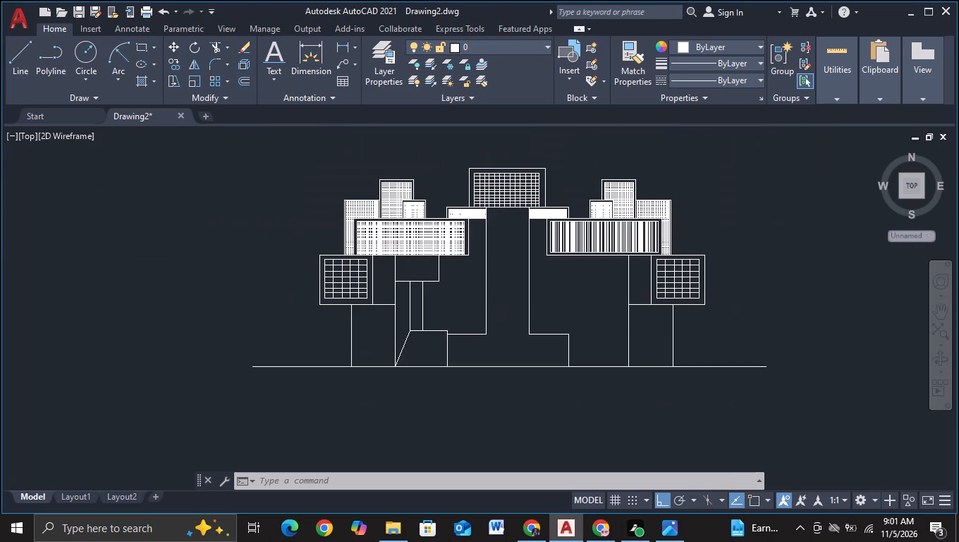
middle_drag(567, 304, 570, 267)
scroll(570, 267, up, 2)
middle_drag(563, 259, 595, 376)
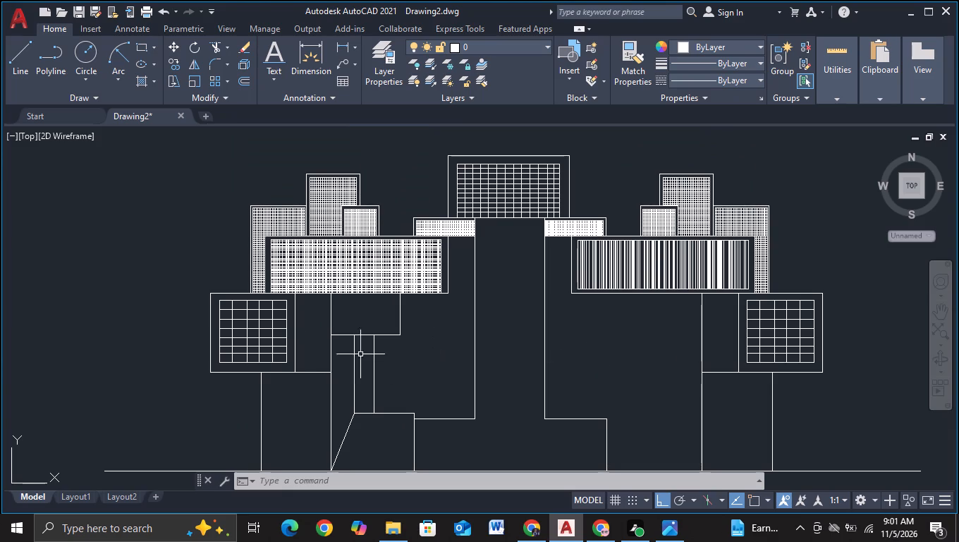
Copy the central shaft's left edge rightward four times as two narrow pairs, at about 2 units and about 8.5 units.
middle_drag(489, 332, 431, 339)
scroll(429, 339, up, 1)
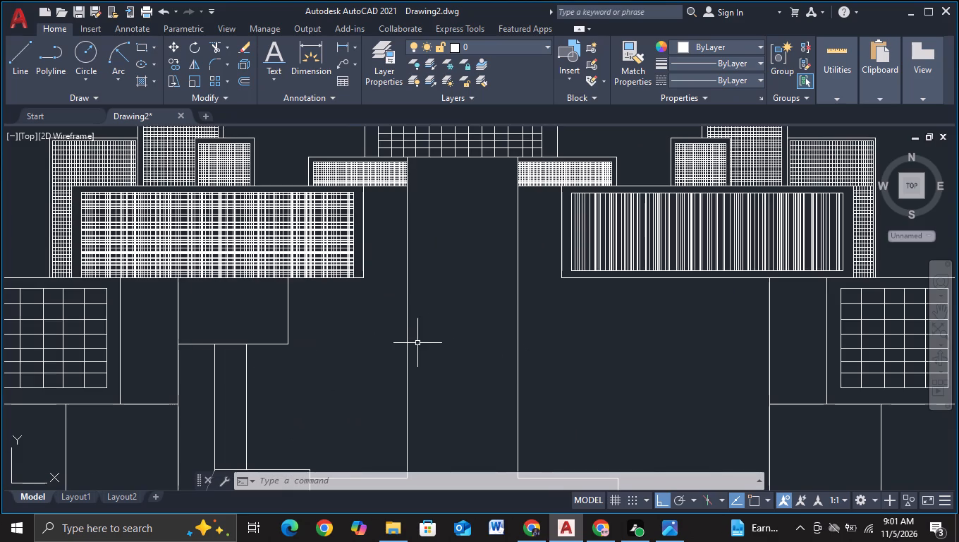
click(408, 344)
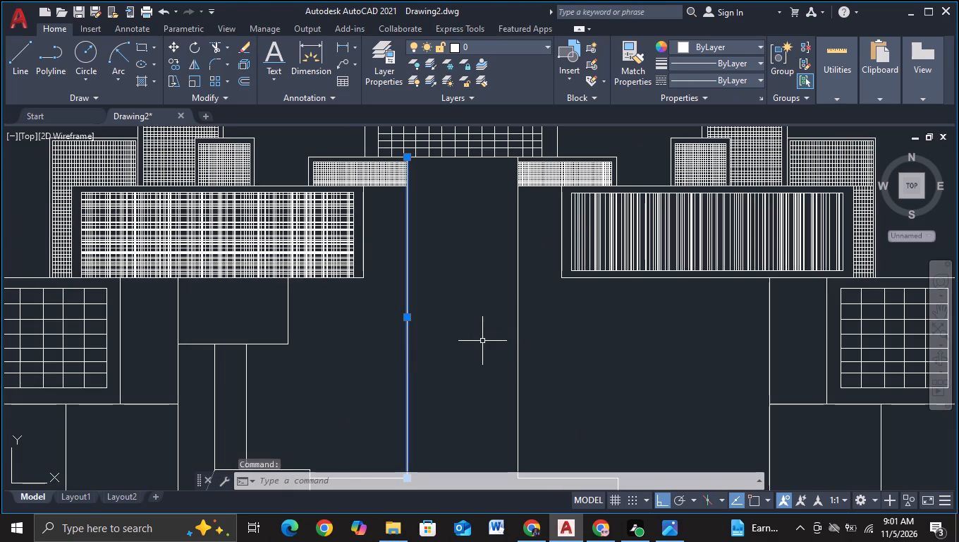
key(c)
double_click(560, 382)
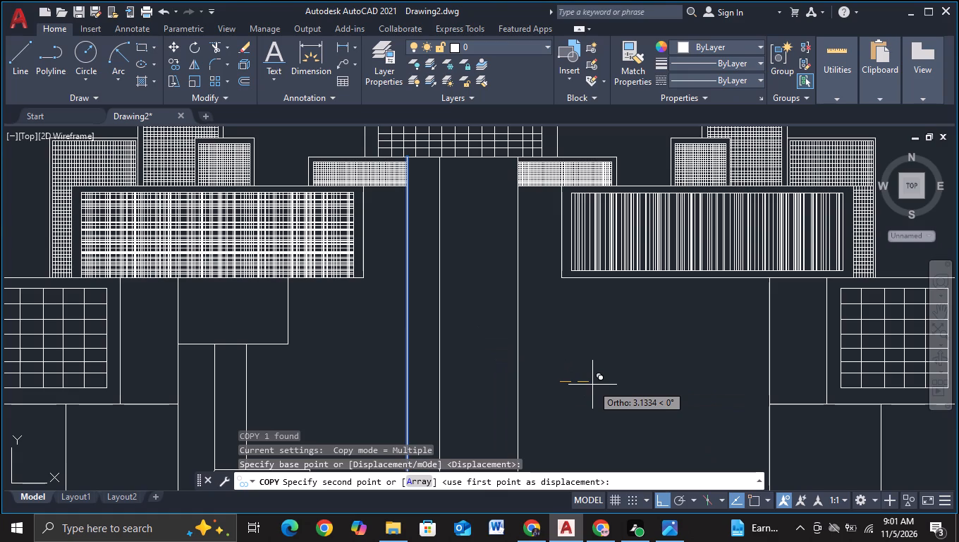
click(578, 387)
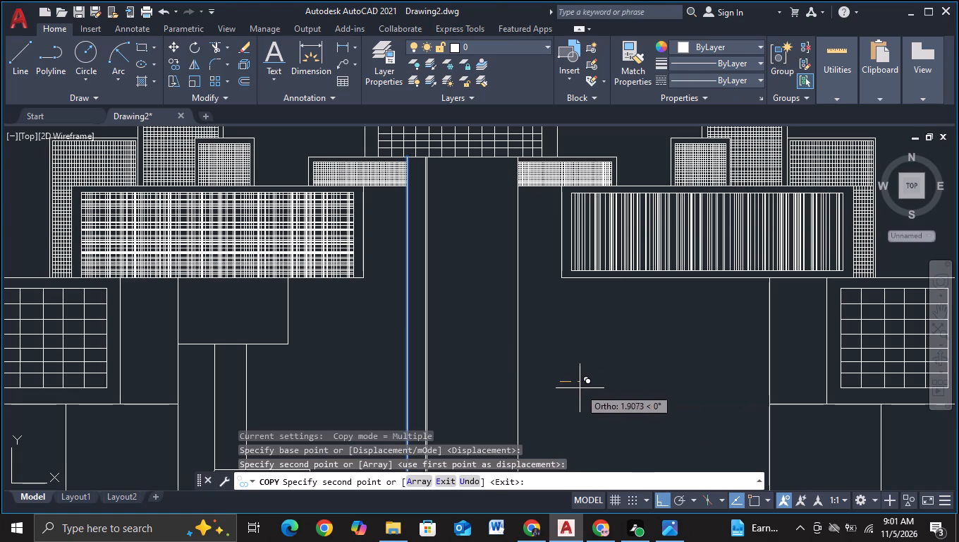
click(583, 389)
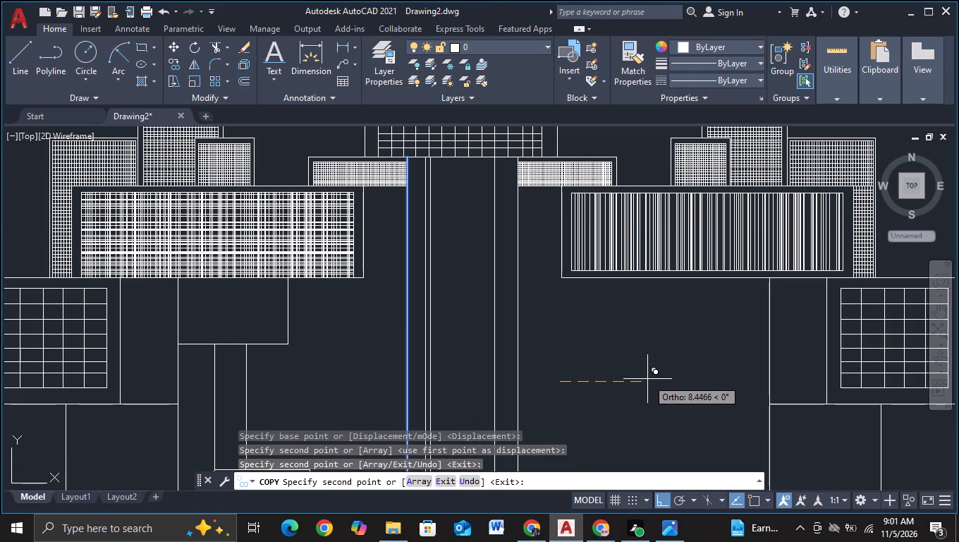
click(651, 379)
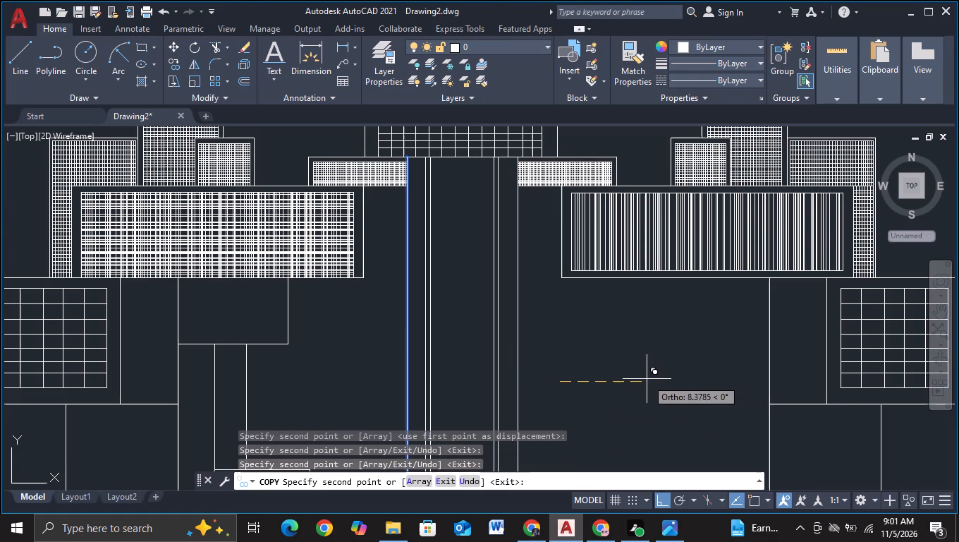
click(647, 379)
key(Escape)
Draw a horizontal line near the shaft's top, from the left pair's inner line to just past the right vertical pair.
middle_drag(643, 380, 666, 363)
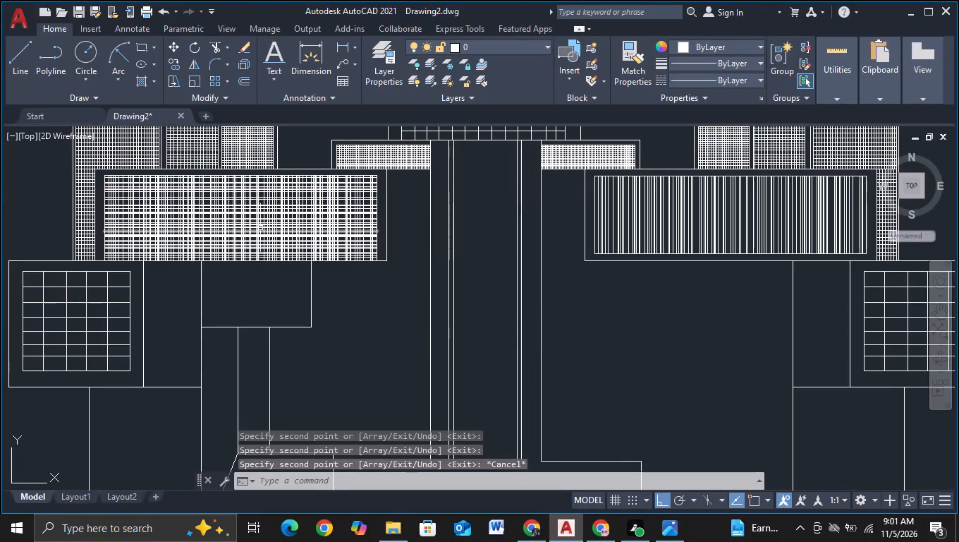
click(14, 77)
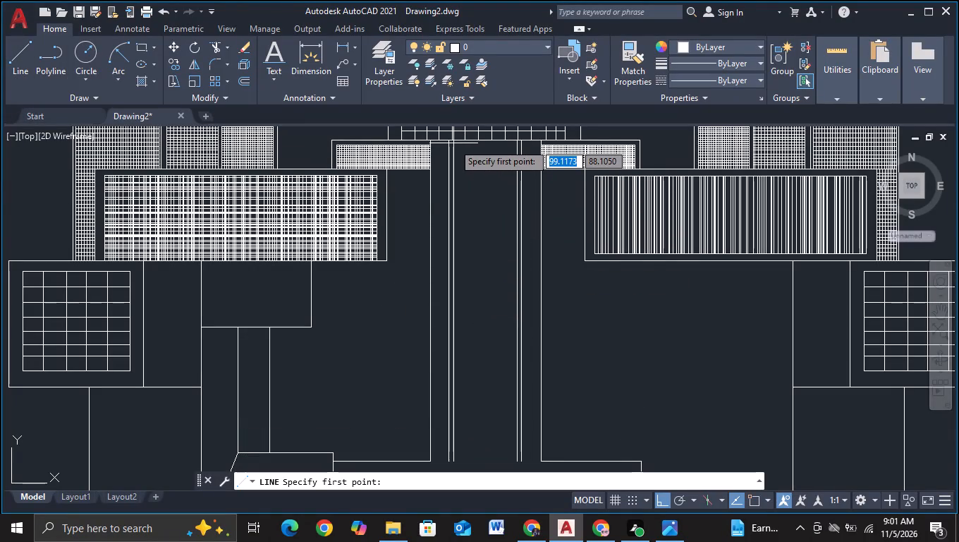
key(F3)
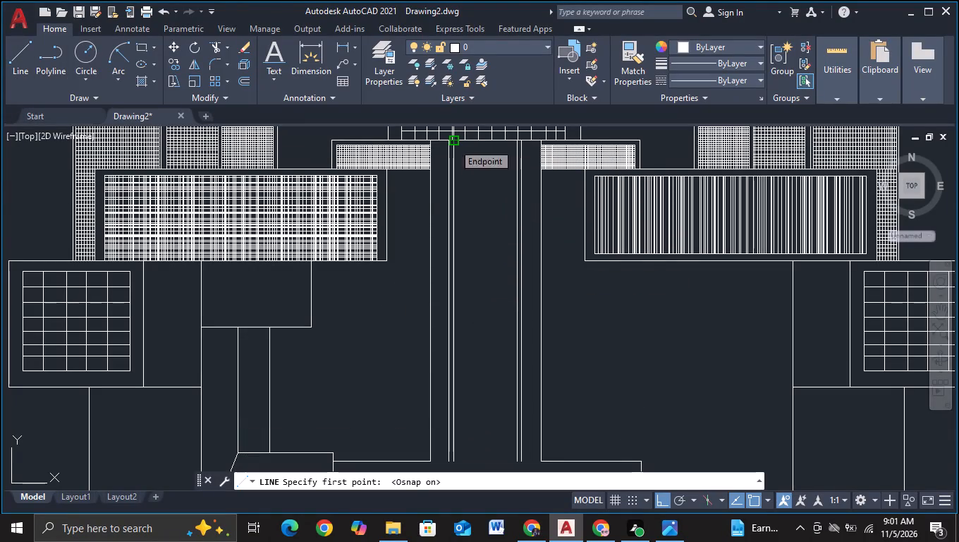
click(453, 171)
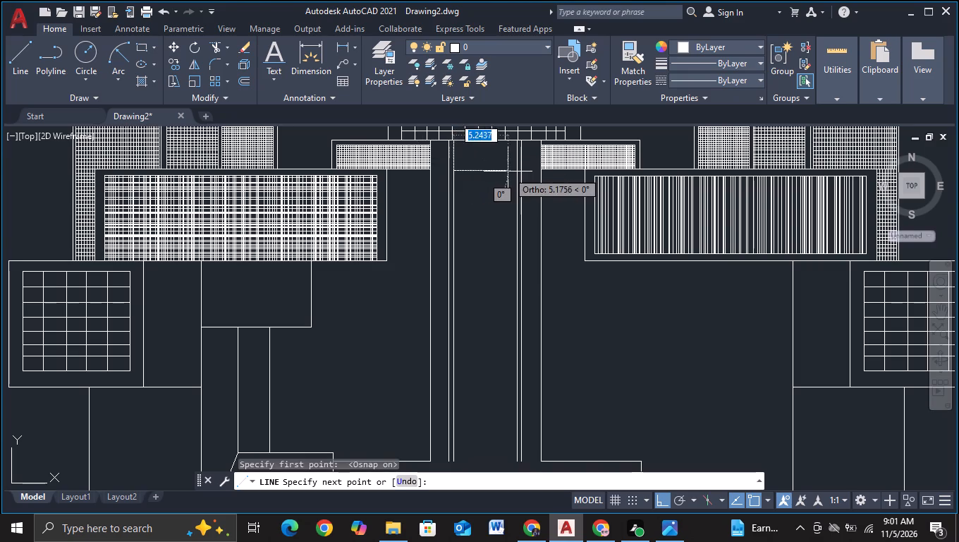
scroll(508, 171, up, 4)
click(590, 206)
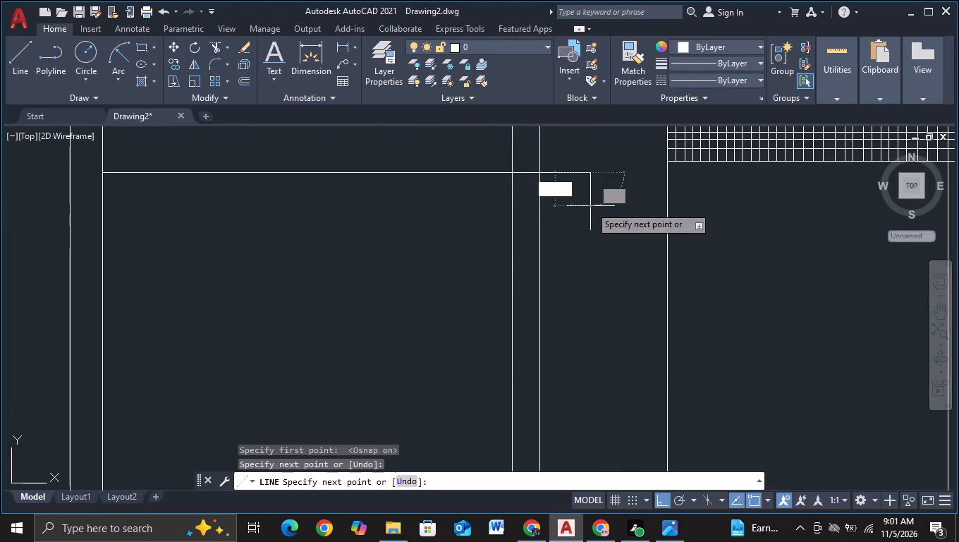
key(Escape)
Trim the horizontal line's excess between and beyond the right vertical pair, ending it at that pair's inner line.
click(218, 48)
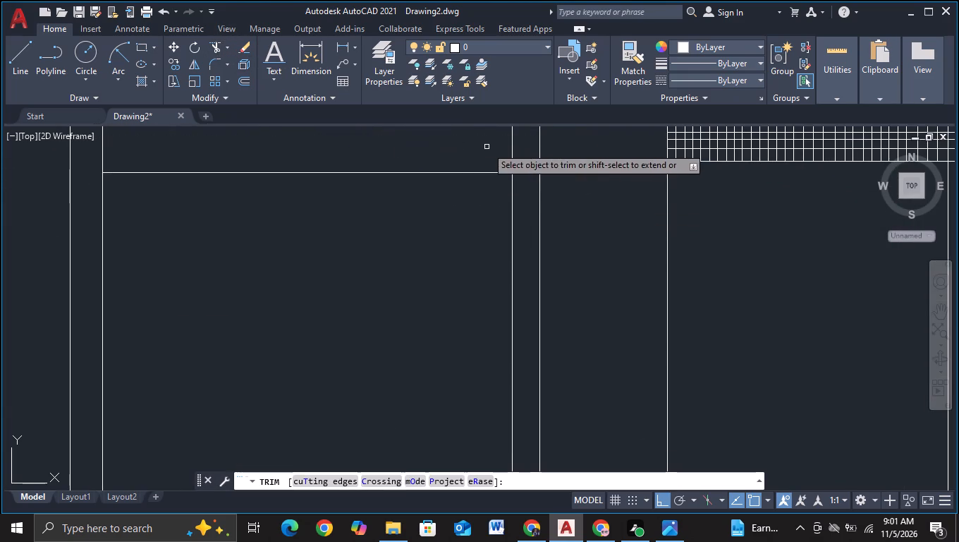
click(523, 166)
click(516, 197)
click(575, 157)
click(561, 193)
key(Escape)
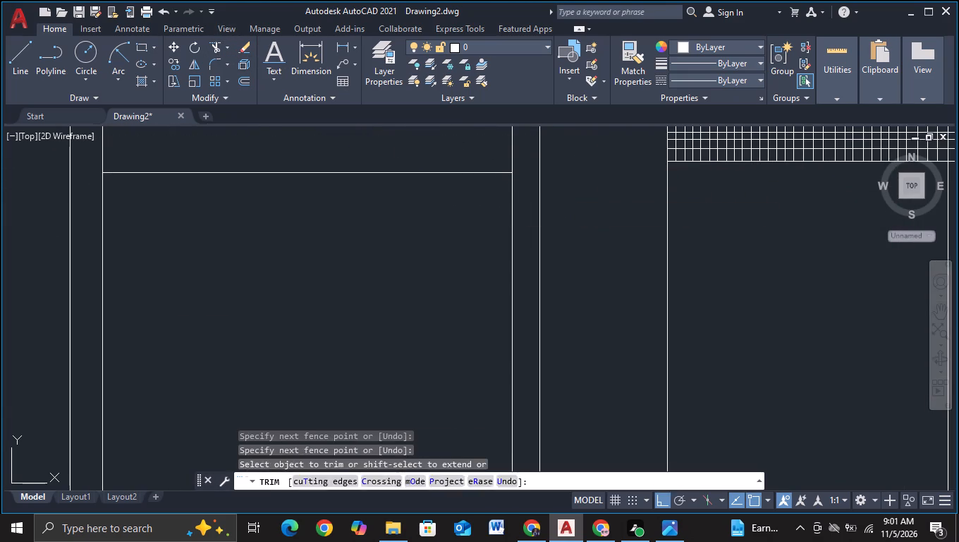
Move the trimmed horizontal line straight up, closer to the top edge of the central shaft.
scroll(373, 241, down, 2)
middle_drag(374, 247, 432, 246)
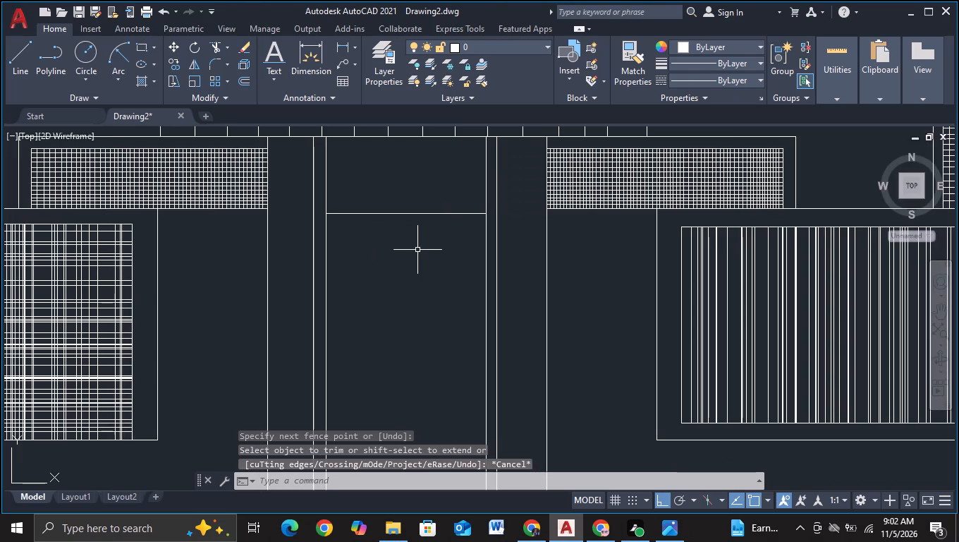
click(440, 205)
click(408, 238)
key(m)
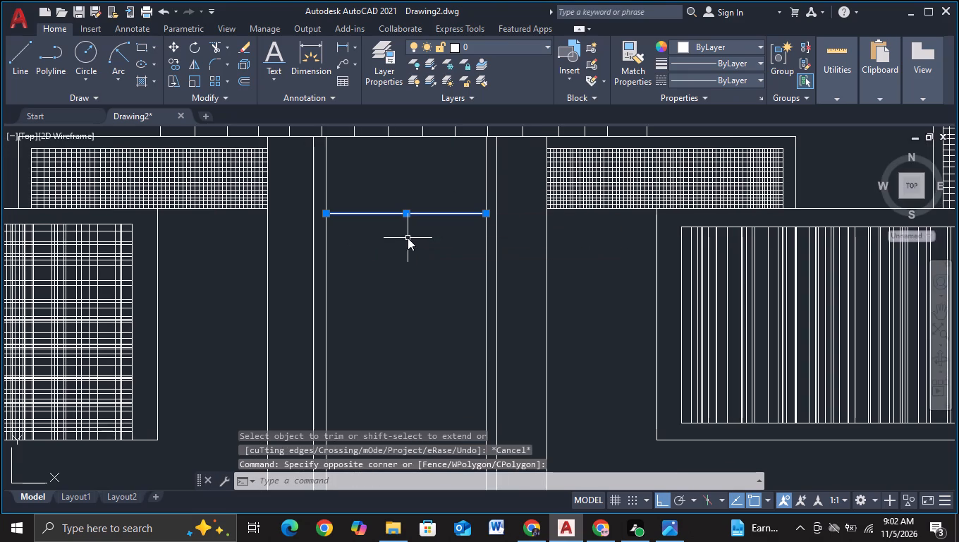
click(451, 272)
click(371, 291)
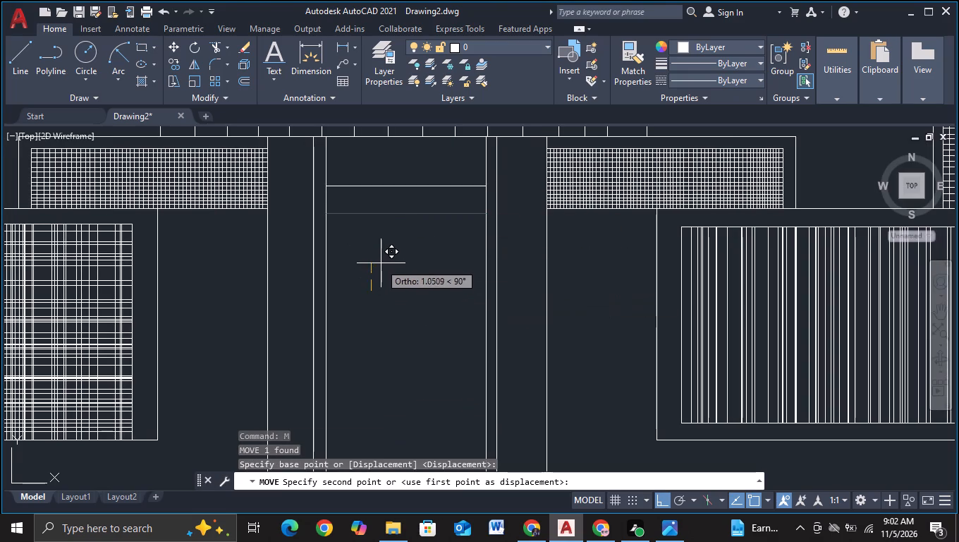
click(384, 248)
key(Escape)
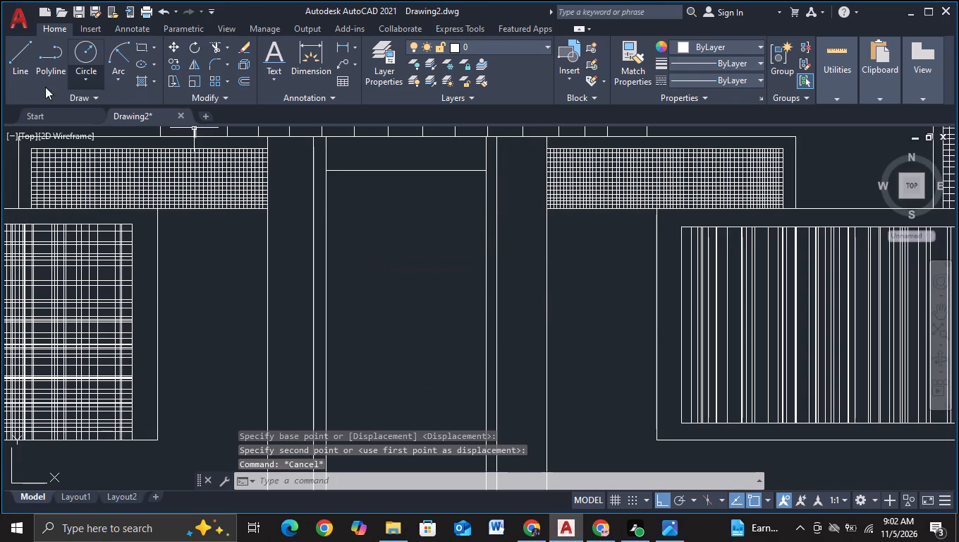
Draw two diagonal lines joining the horizontal line's ends to the shaft's upper left and upper right corners.
click(22, 68)
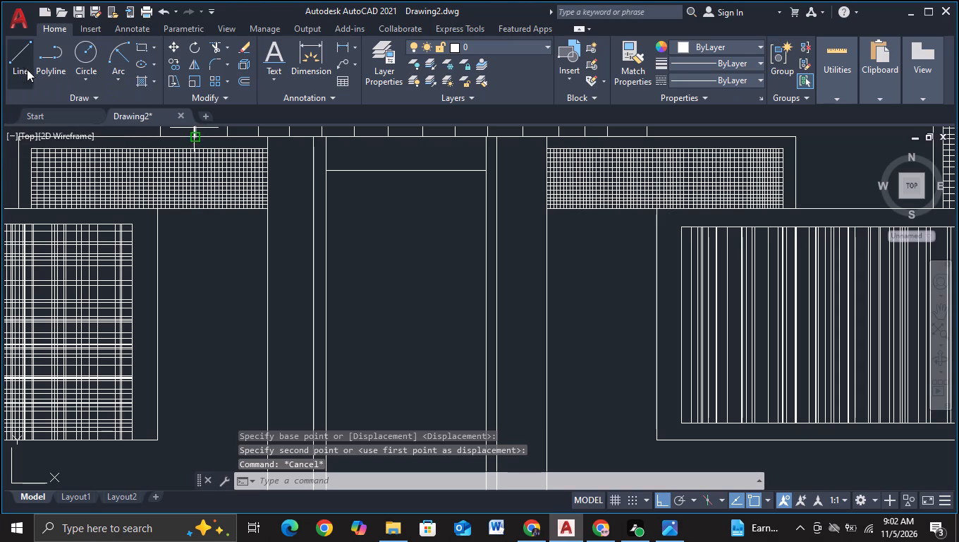
click(326, 173)
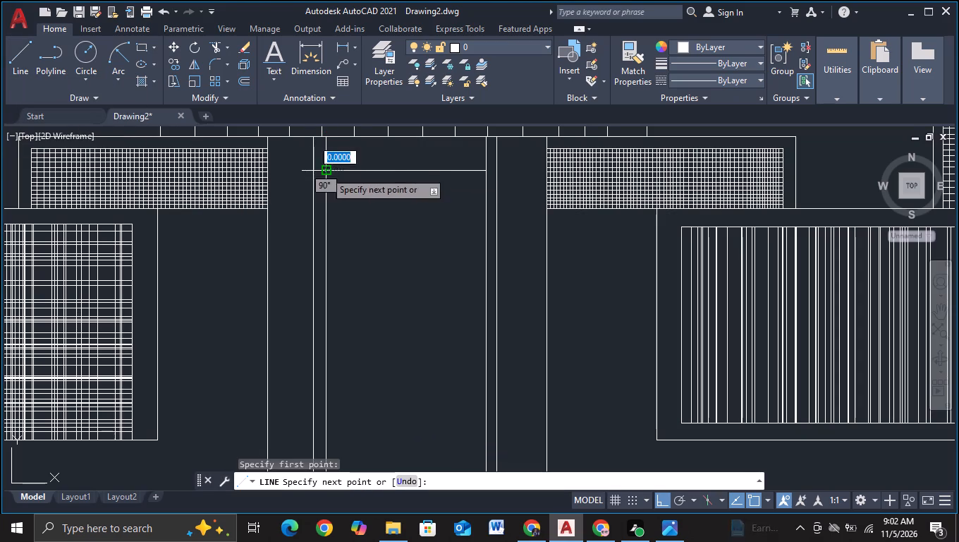
click(267, 137)
key(Escape)
click(16, 61)
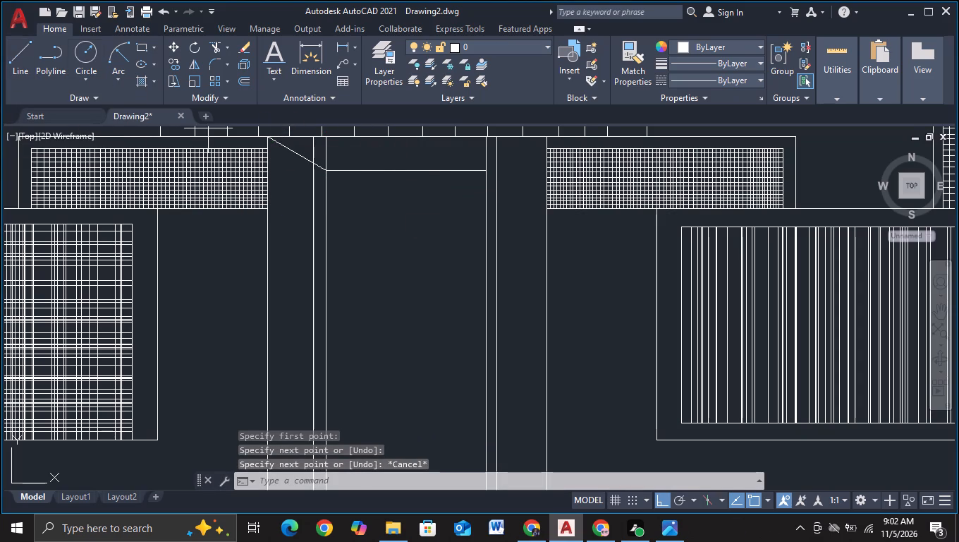
click(481, 170)
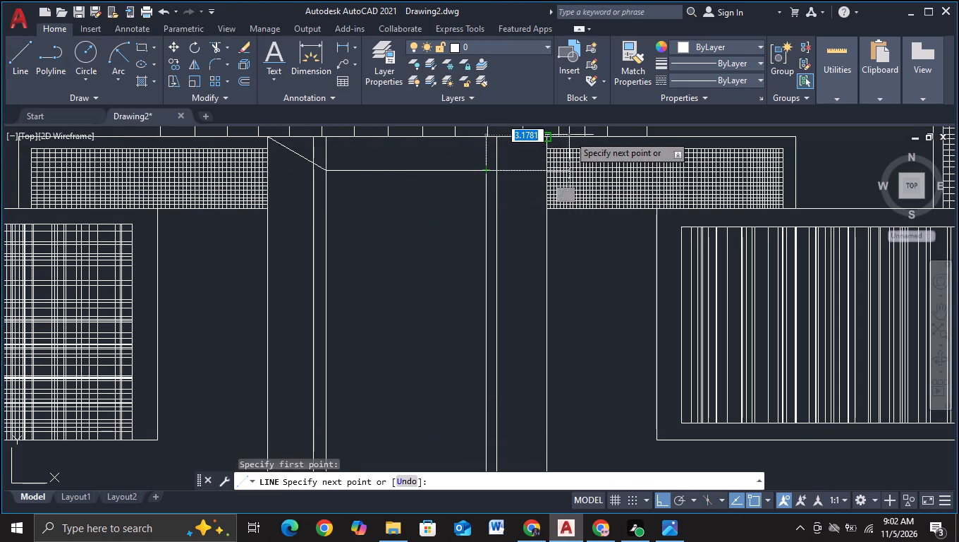
click(544, 140)
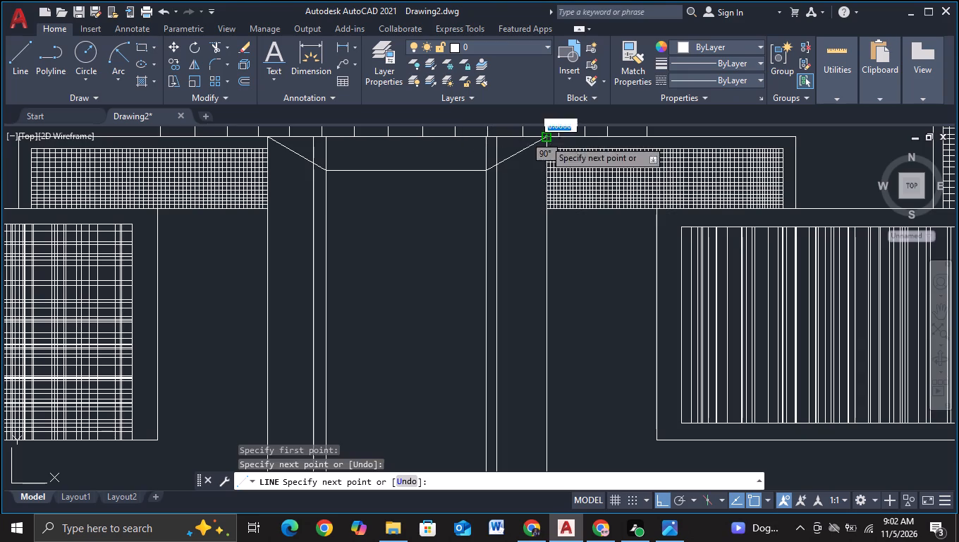
key(Escape)
Trim the upper ends of both vertical pairs above the horizontal line and the two diagonals.
middle_drag(429, 224, 499, 221)
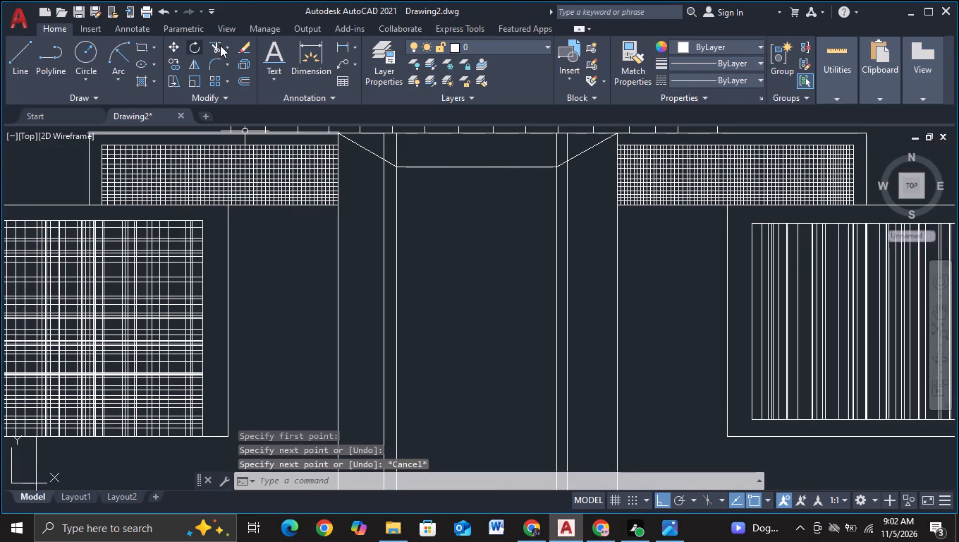
click(217, 42)
click(372, 144)
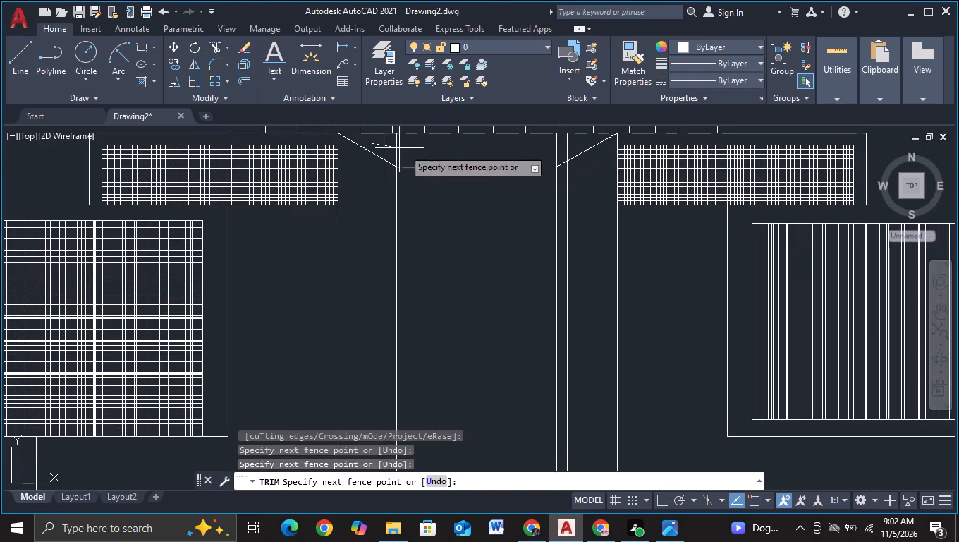
click(571, 146)
scroll(485, 267, down, 2)
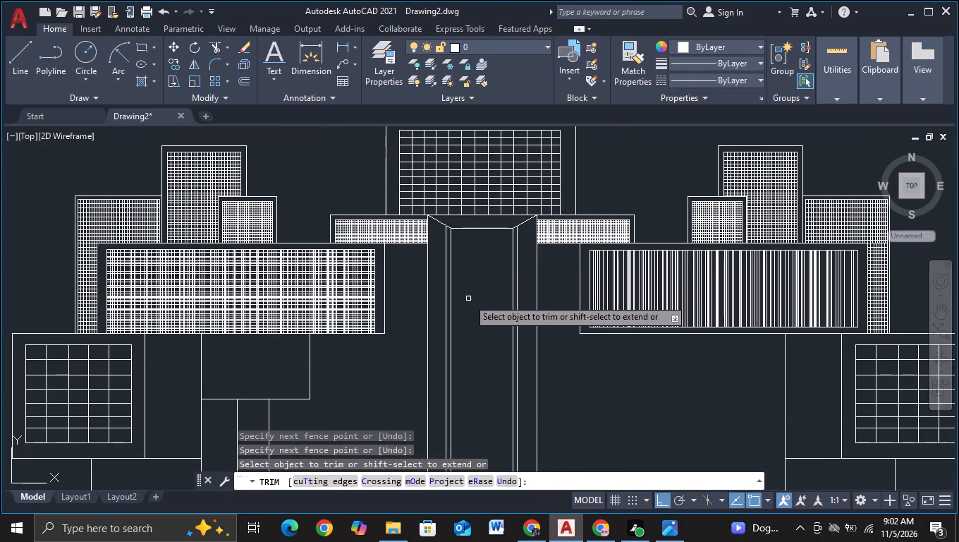
middle_drag(468, 299, 477, 255)
key(Escape)
Copy the shaft's top horizontal line downward as two narrow pairs, at about 4 units and about 8.6 units.
scroll(477, 255, down, 1)
middle_drag(469, 277, 475, 223)
middle_drag(511, 236, 472, 246)
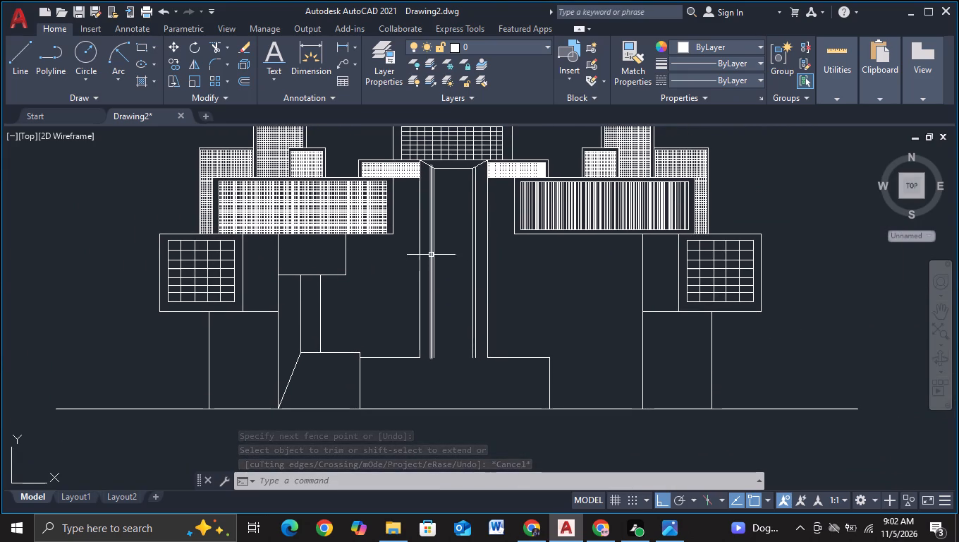
scroll(470, 197, up, 1)
click(458, 144)
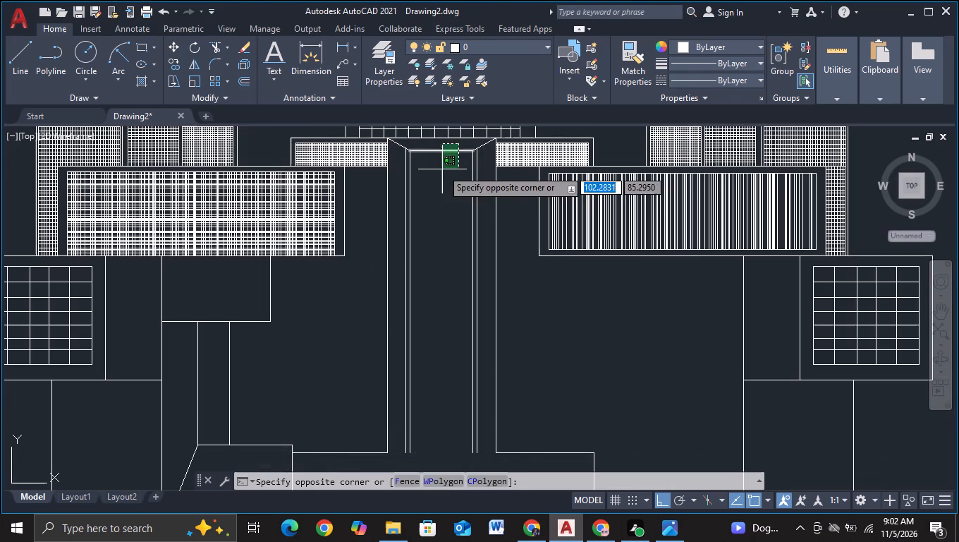
click(442, 169)
key(c)
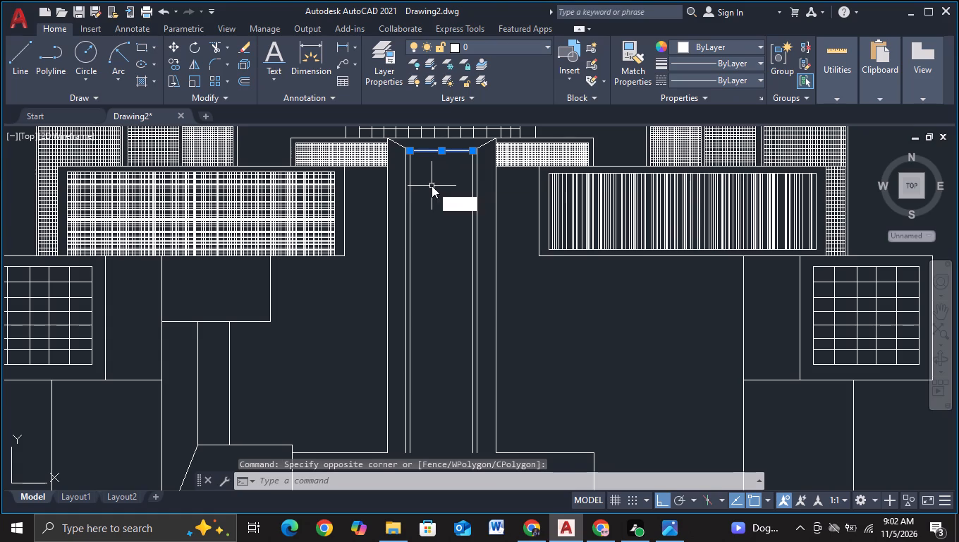
double_click(444, 230)
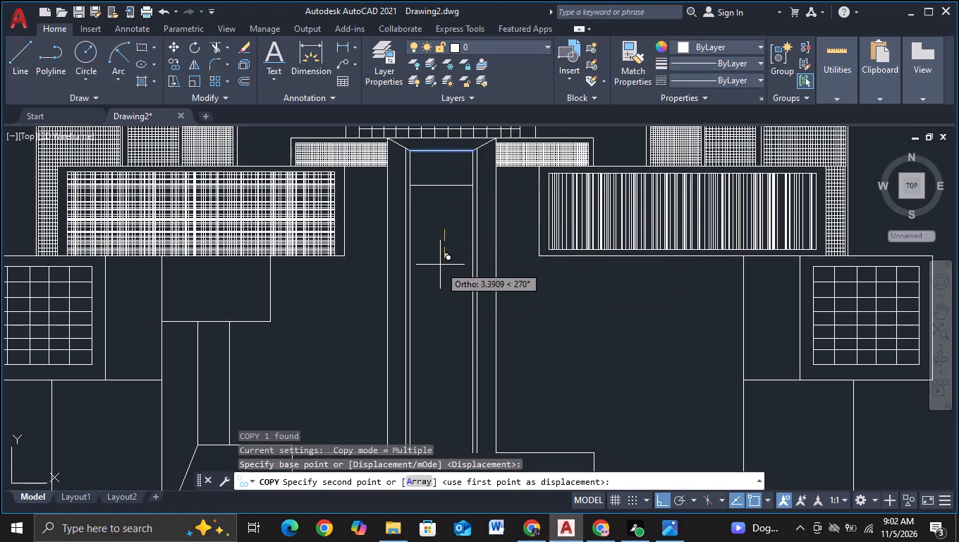
click(439, 270)
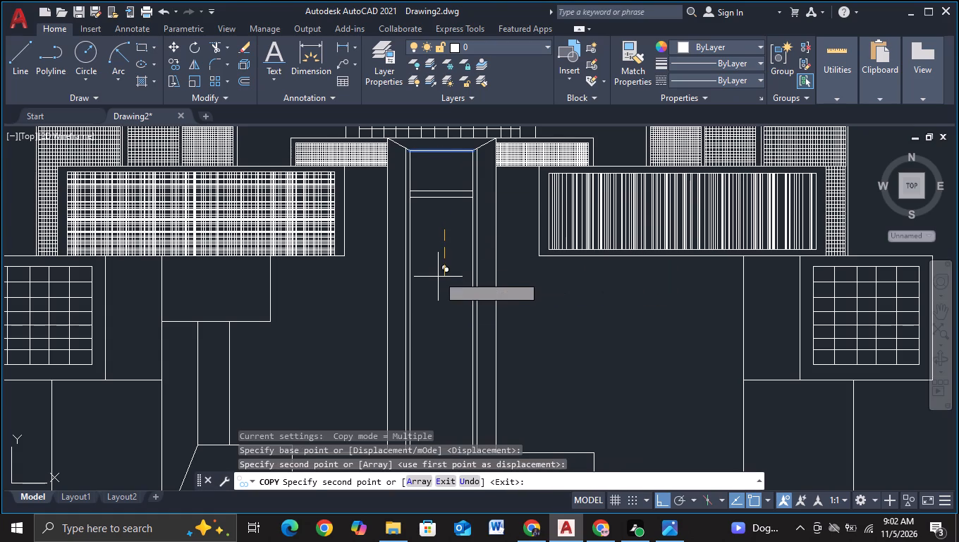
click(438, 275)
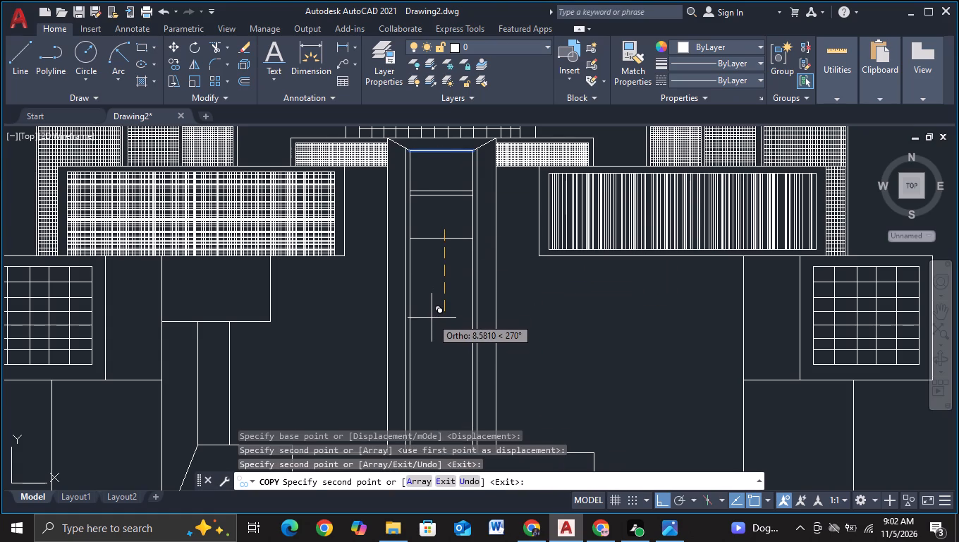
click(432, 318)
click(429, 322)
Place four more narrow pairs of the horizontal line down the shaft, at about 13, 18, 23 and 28 units below the original.
middle_drag(429, 322, 423, 255)
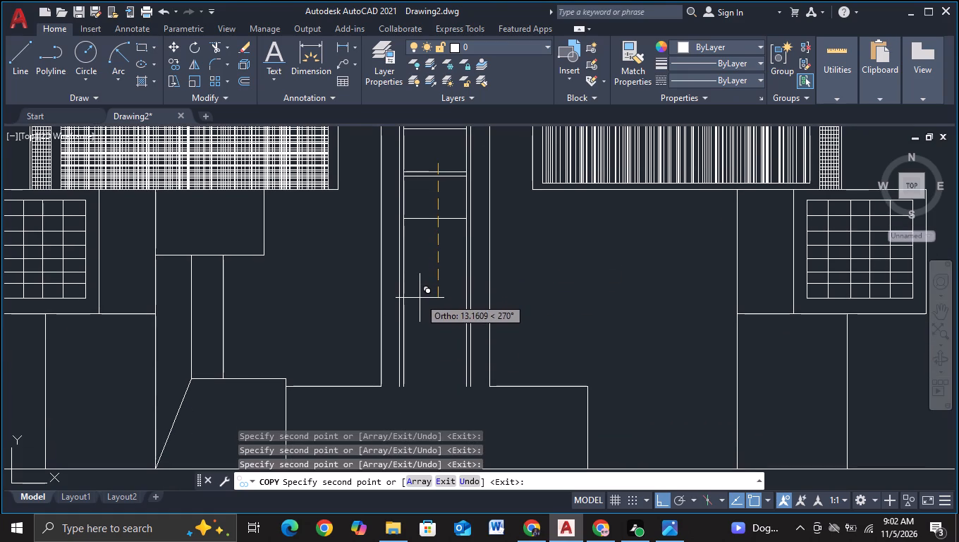
click(420, 299)
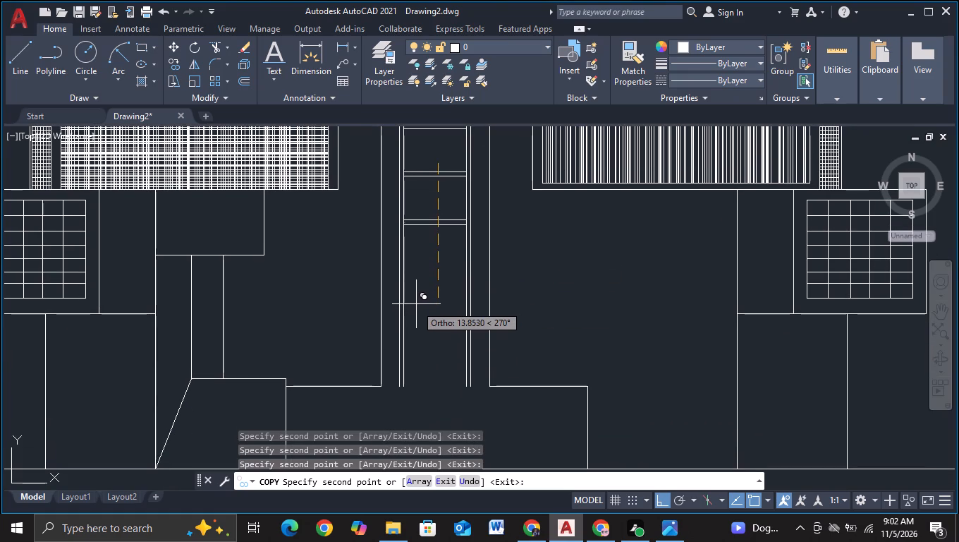
click(416, 304)
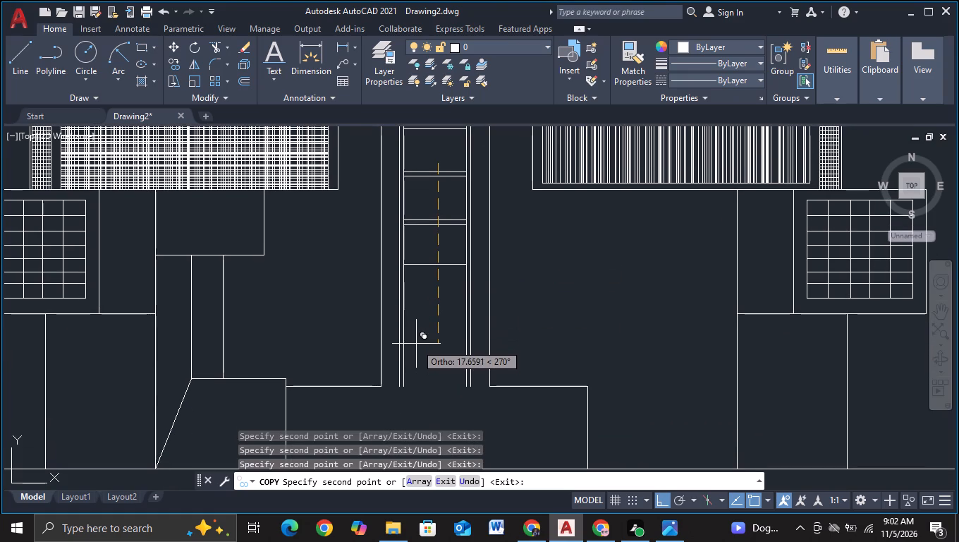
click(416, 347)
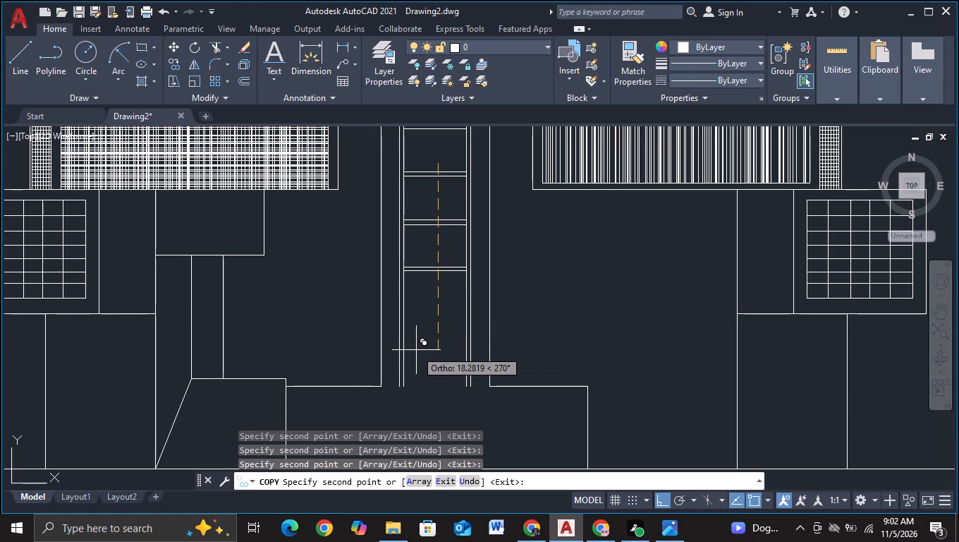
click(416, 351)
middle_drag(416, 351, 439, 234)
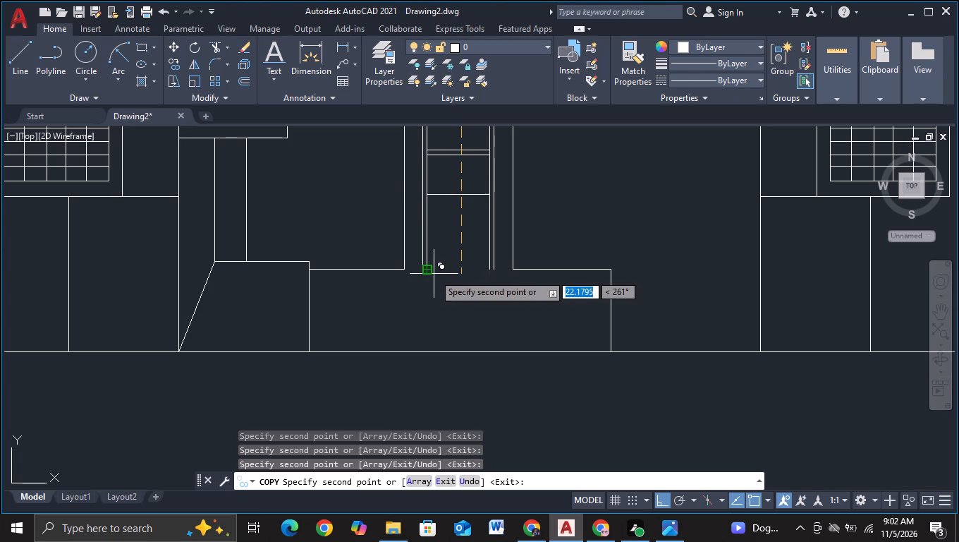
key(F3)
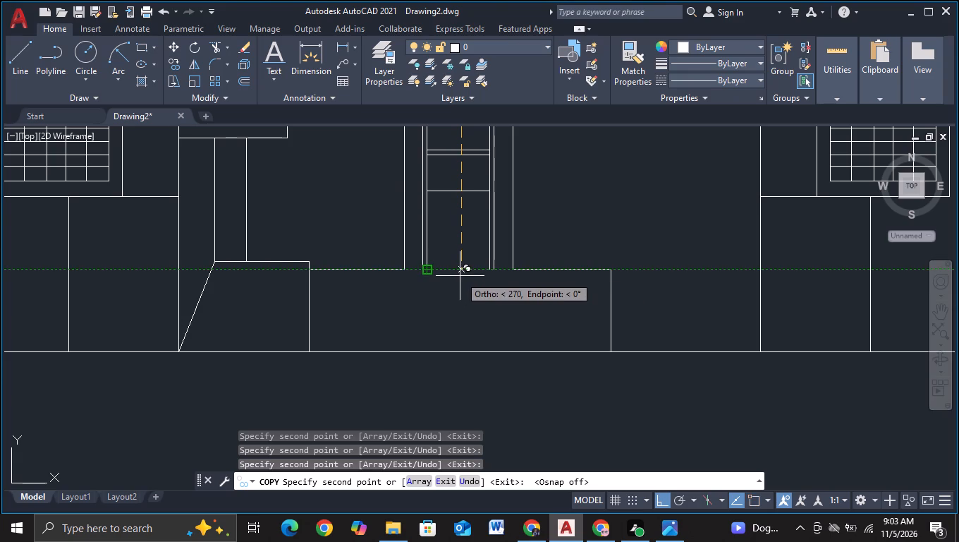
key(F3)
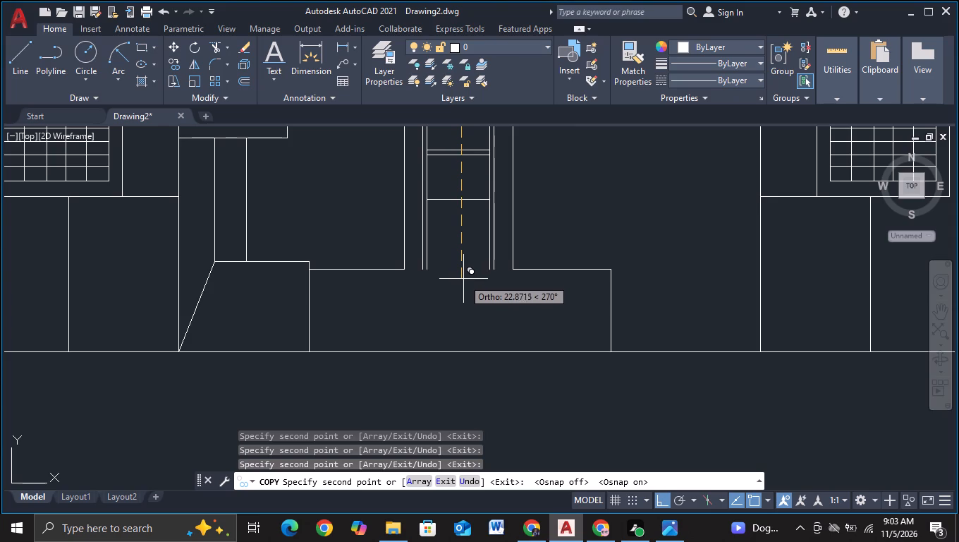
click(463, 279)
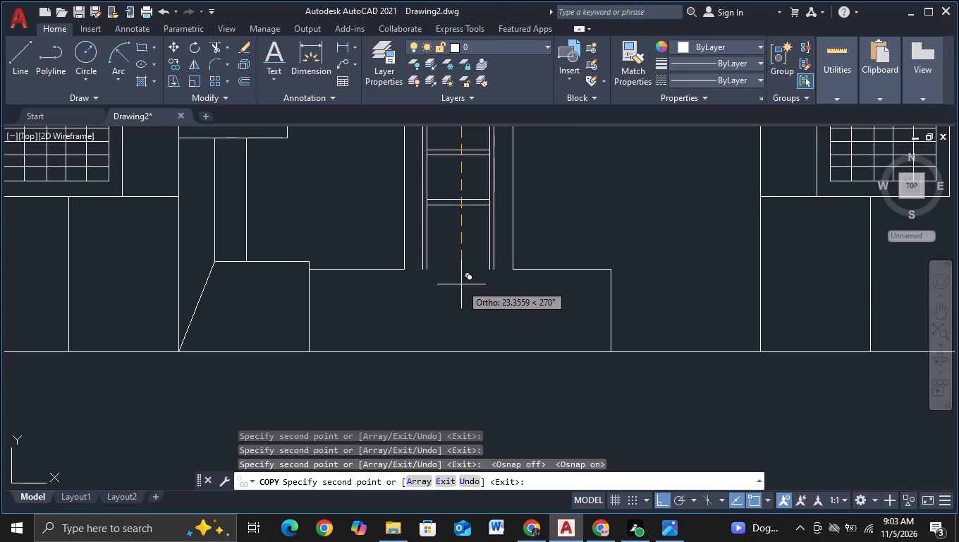
click(461, 284)
click(447, 329)
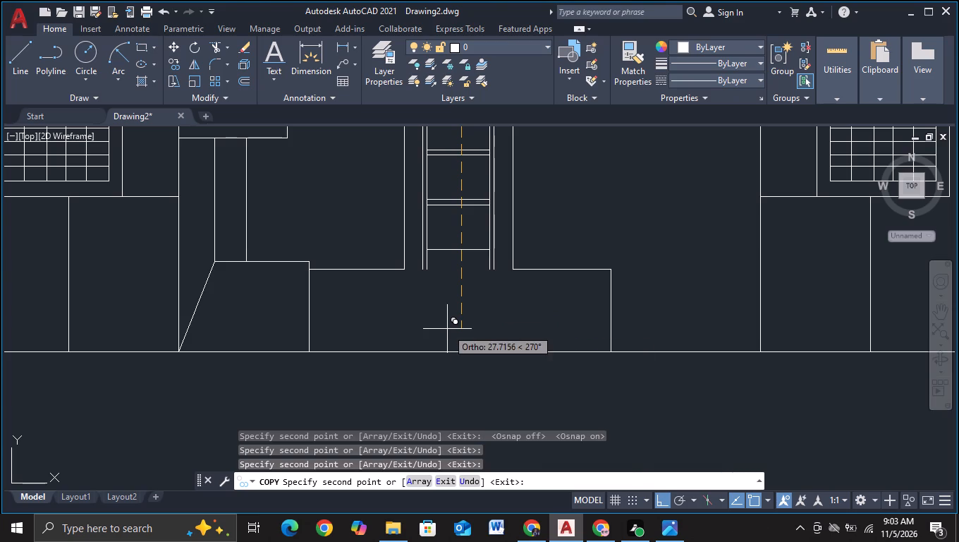
click(447, 333)
key(Escape)
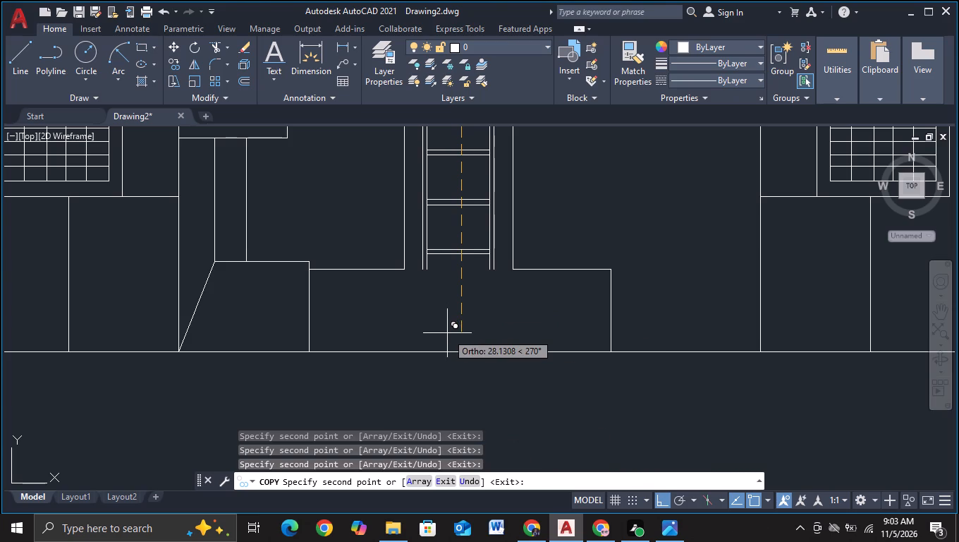
Draw a horizontal line closing the bottom of the central shaft between the lower ends of its outer vertical lines.
scroll(452, 317, down, 2)
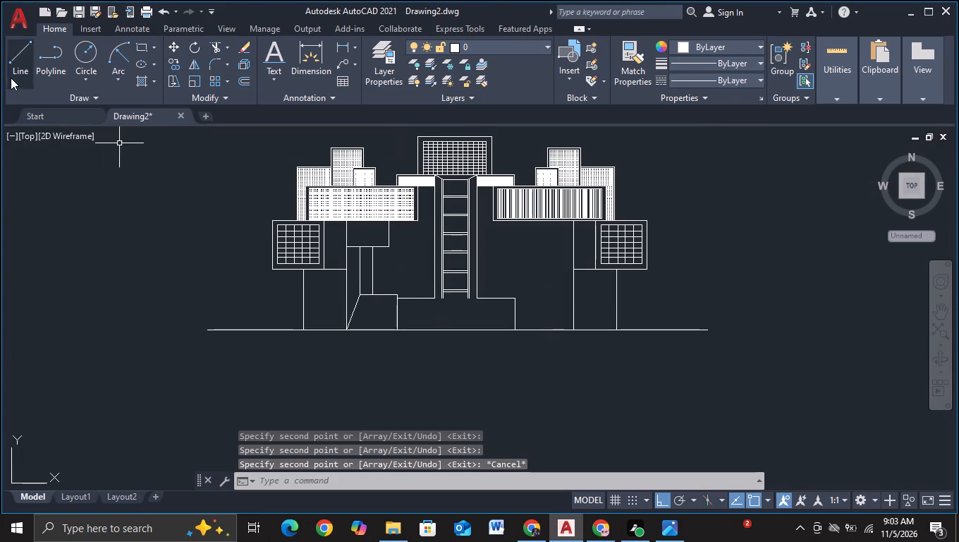
click(11, 74)
scroll(338, 272, up, 3)
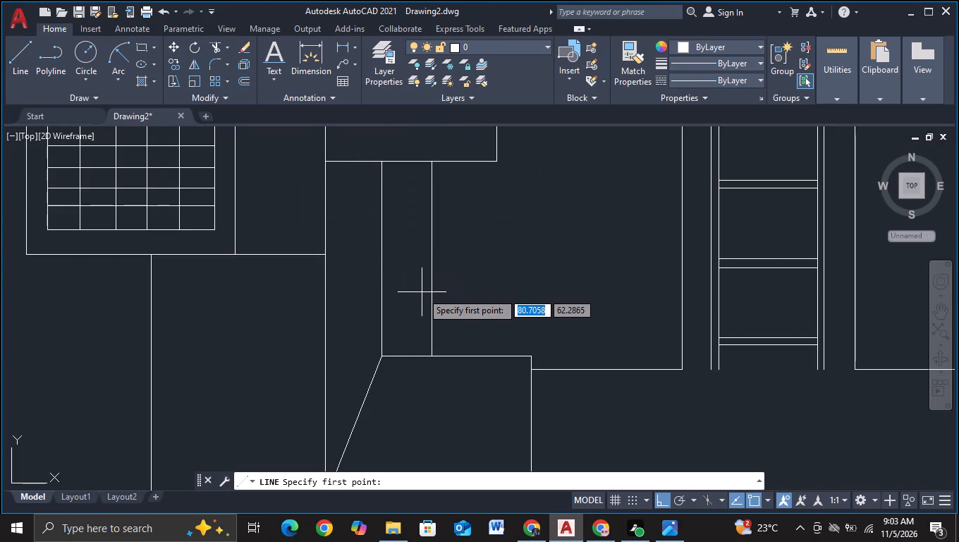
scroll(418, 295, down, 2)
scroll(567, 339, up, 2)
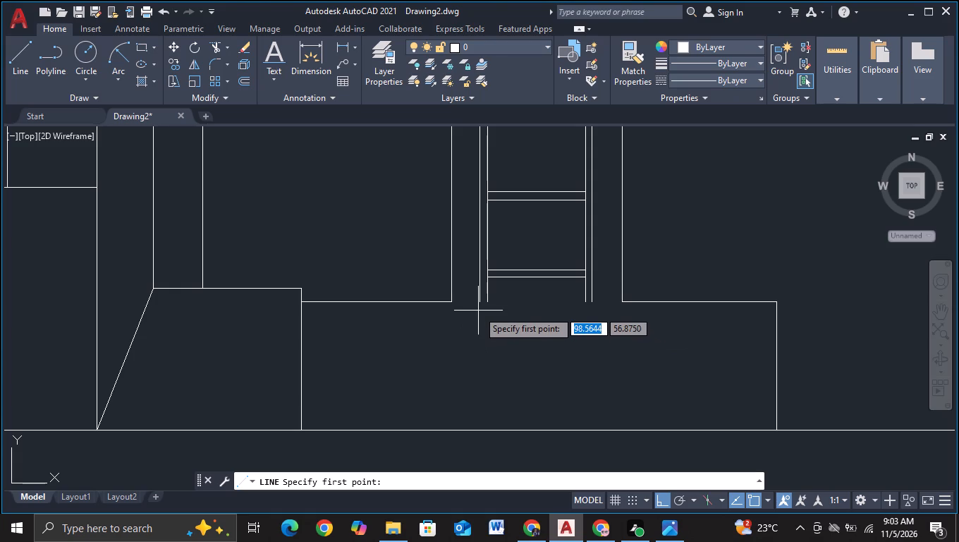
click(480, 302)
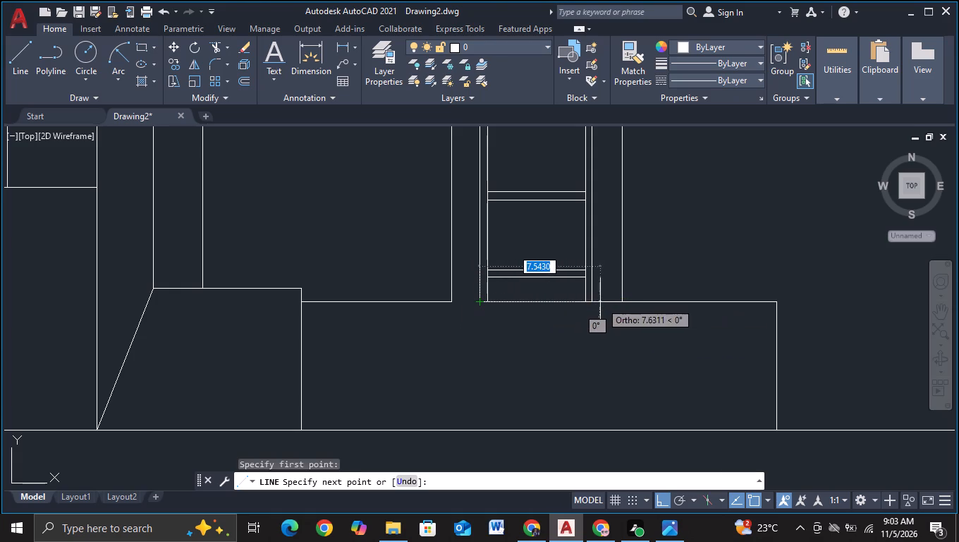
click(597, 302)
key(Escape)
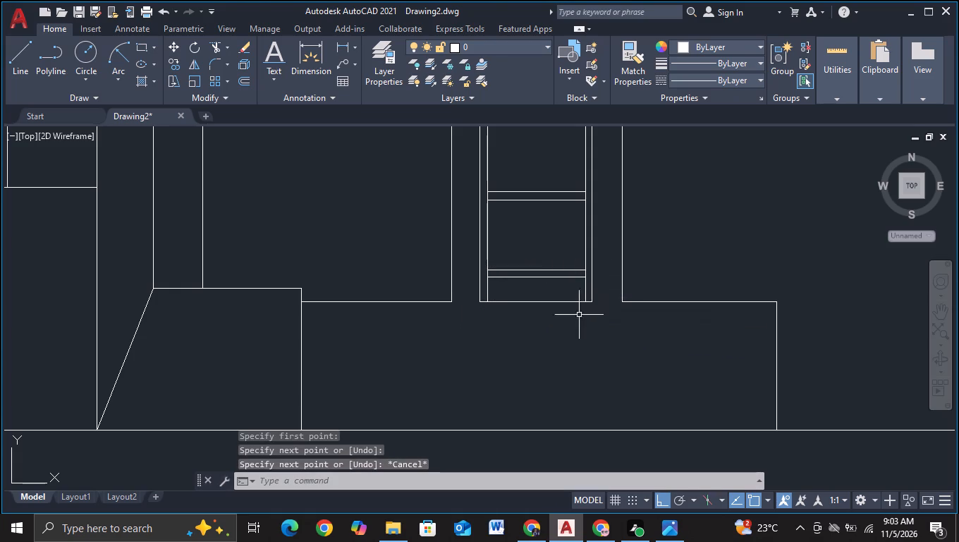
Copy the left vertical edge of the base block beneath the shaft a short distance inward.
scroll(567, 325, down, 4)
middle_drag(548, 347, 569, 287)
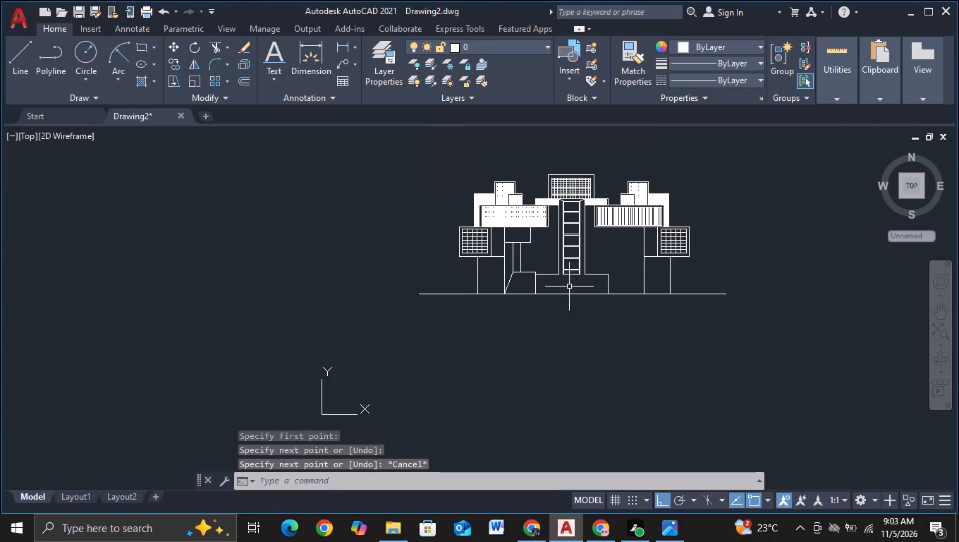
scroll(569, 287, up, 2)
middle_drag(569, 287, 513, 329)
scroll(511, 329, up, 2)
scroll(511, 320, down, 2)
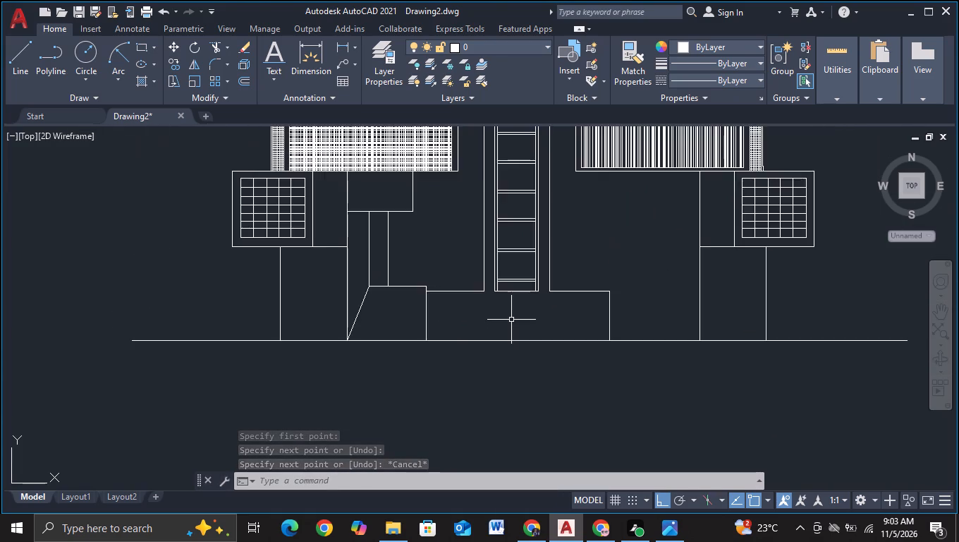
scroll(511, 320, down, 1)
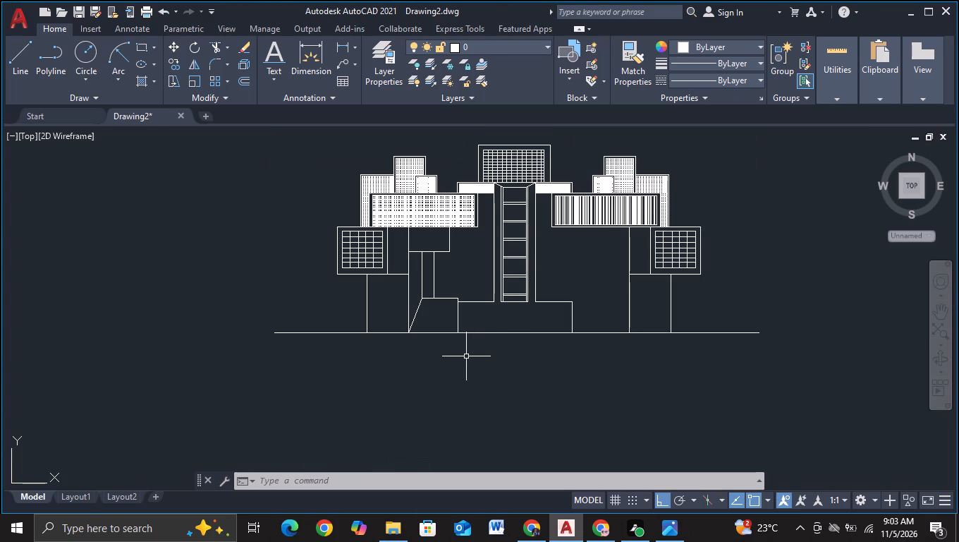
scroll(496, 356, up, 2)
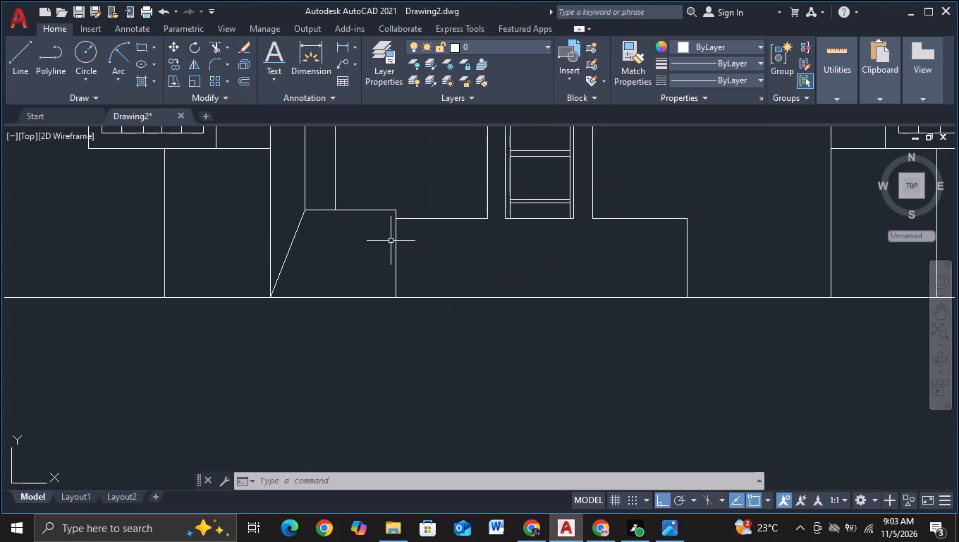
click(395, 249)
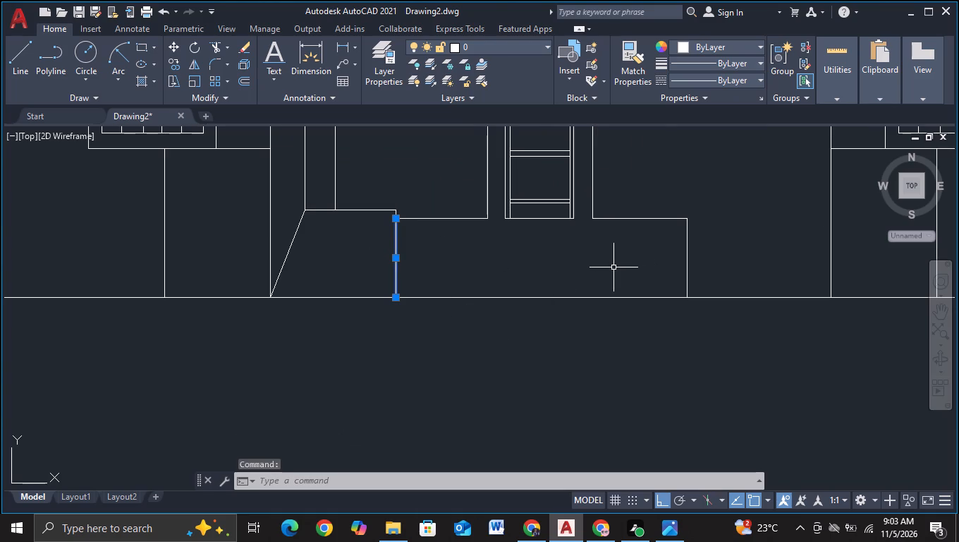
key(c)
click(642, 310)
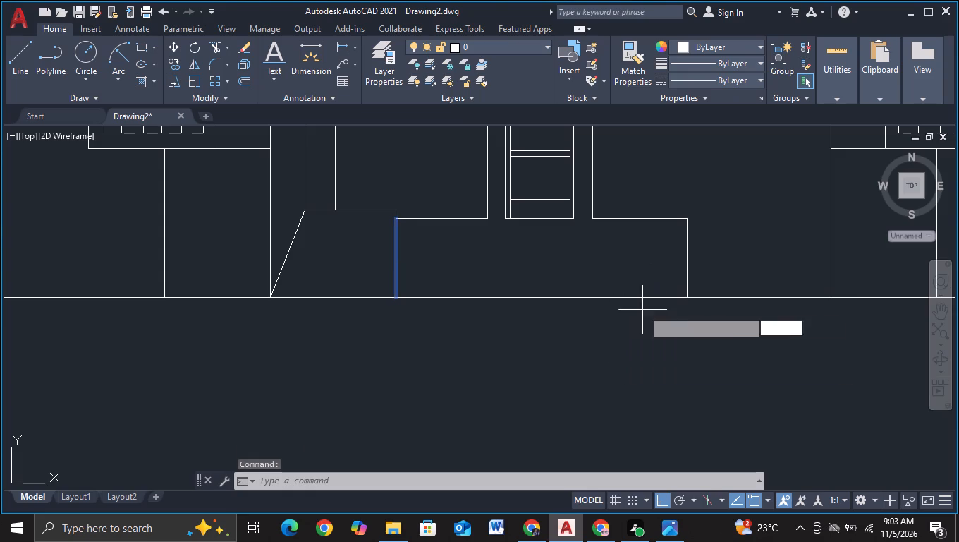
click(556, 361)
click(581, 361)
key(Escape)
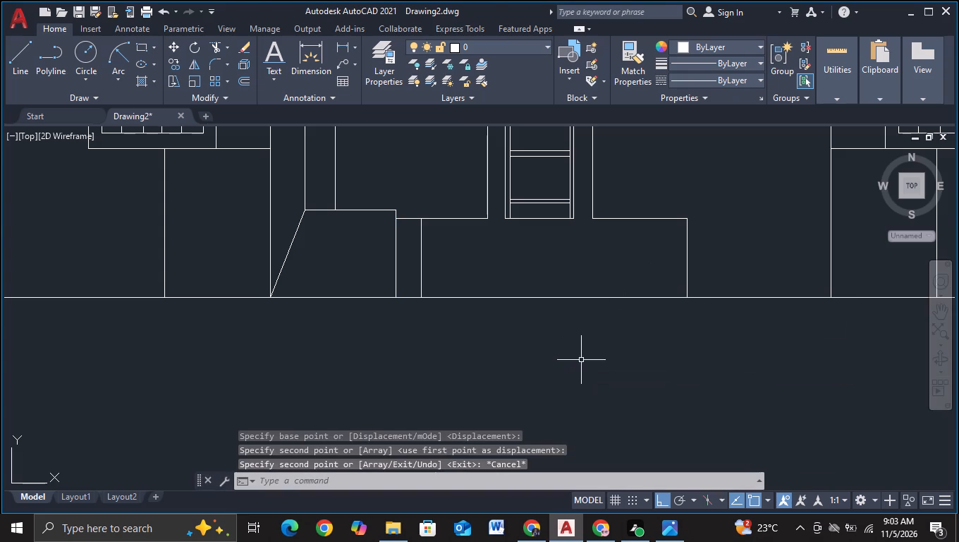
Copy the right vertical edge of the base block a short distance inward.
click(700, 246)
click(665, 261)
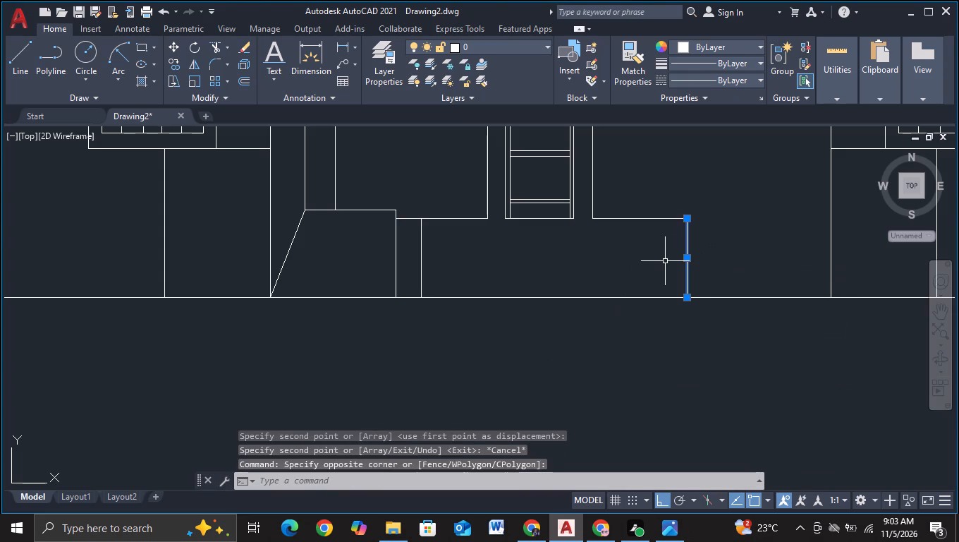
key(c)
click(706, 309)
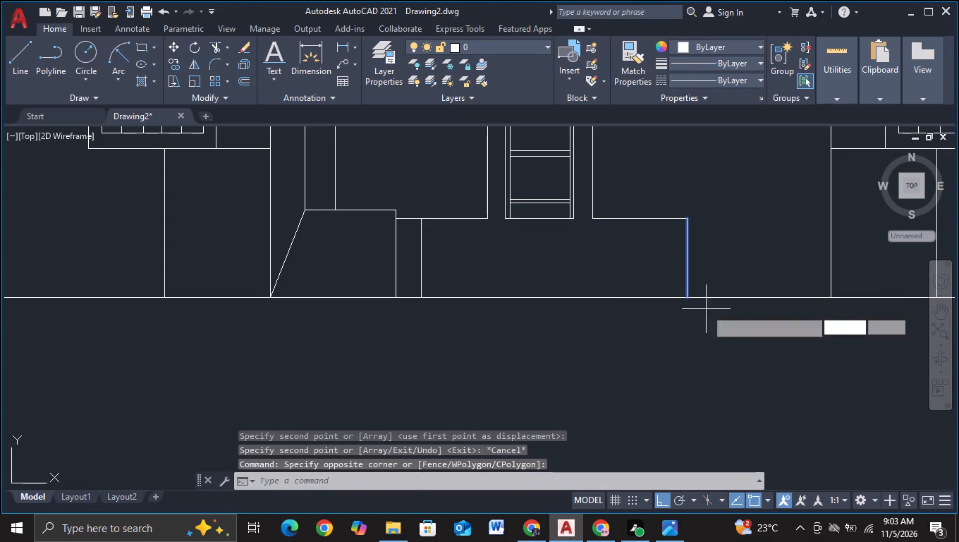
click(666, 368)
click(646, 366)
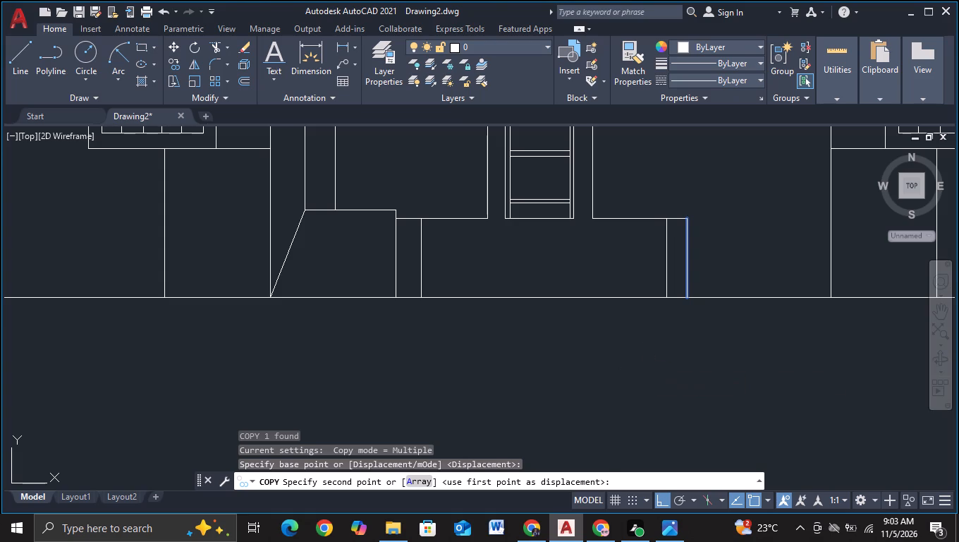
key(Escape)
Copy the base block's two top horizontal edges downward by about 1.4 units.
click(613, 195)
click(601, 243)
click(465, 206)
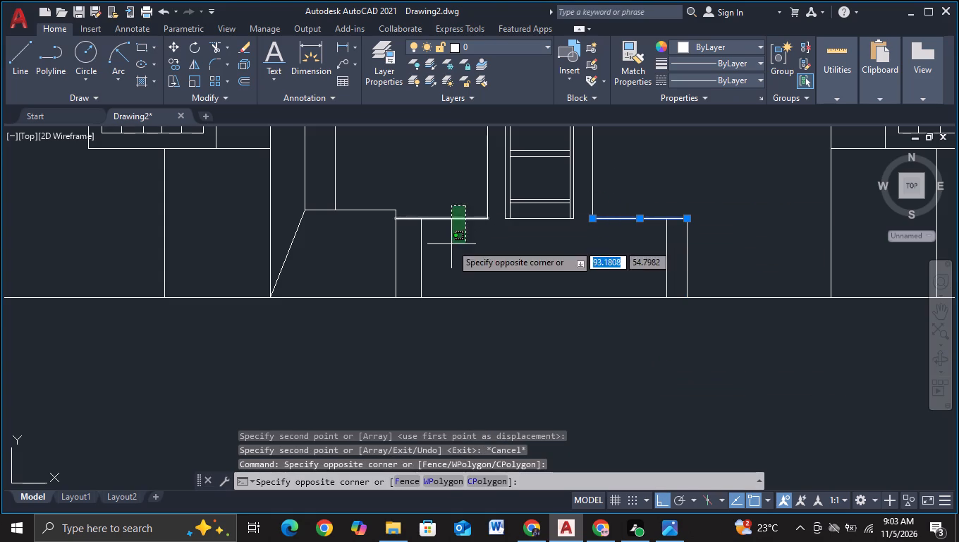
click(451, 244)
key(c)
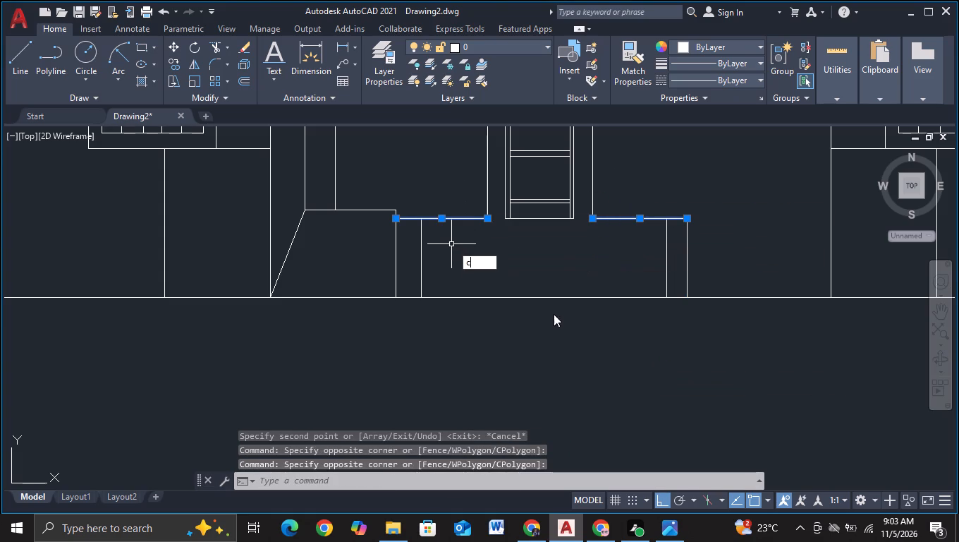
click(563, 294)
click(545, 349)
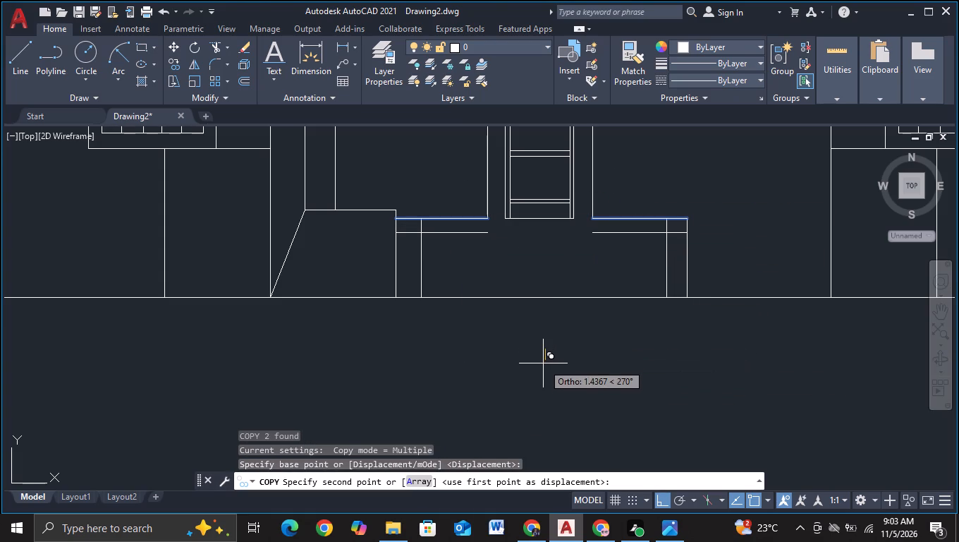
click(543, 363)
key(Escape)
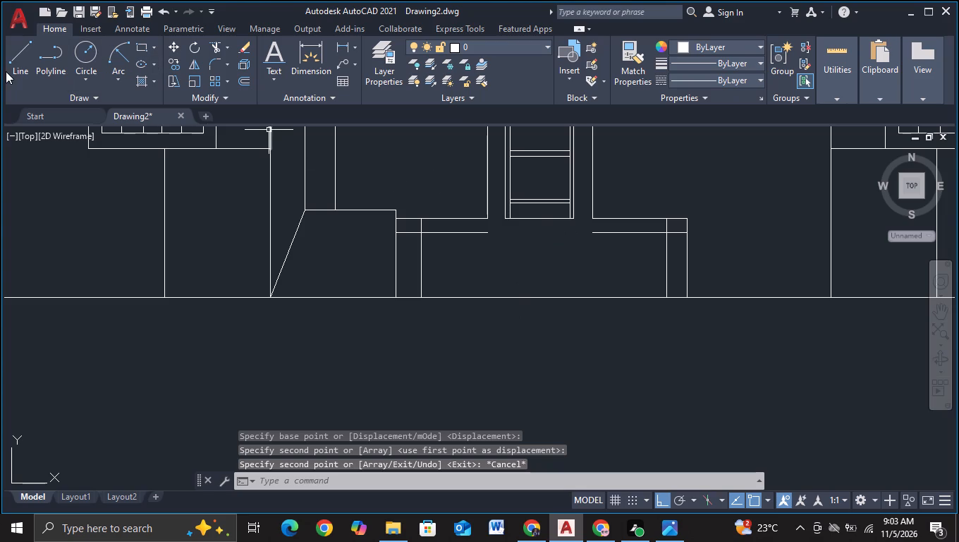
Draw a horizontal line bridging the gap between the two copied edges below the shaft.
click(6, 71)
click(15, 68)
click(487, 231)
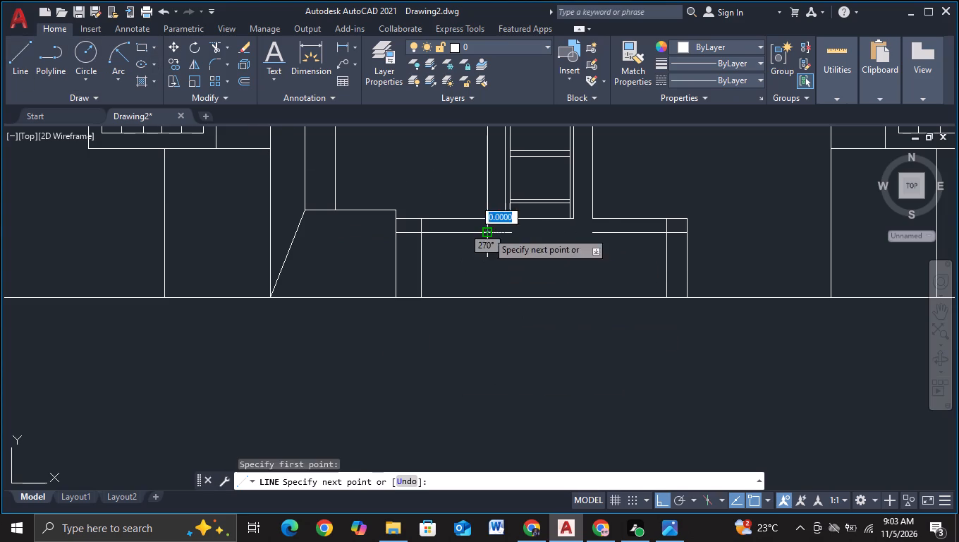
click(592, 234)
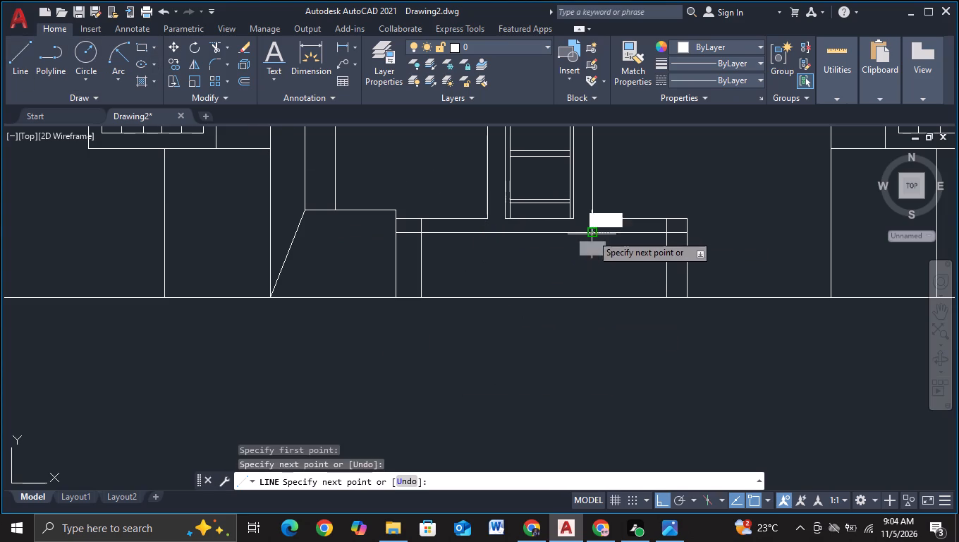
key(Escape)
Trim the crossing line ends at the two upper corners of the base block's inner frame.
click(212, 46)
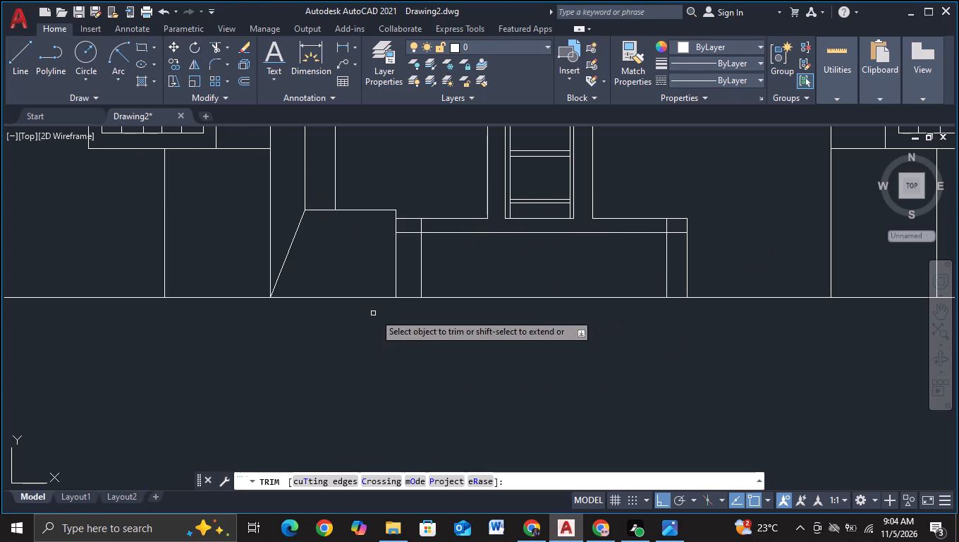
click(426, 225)
click(413, 237)
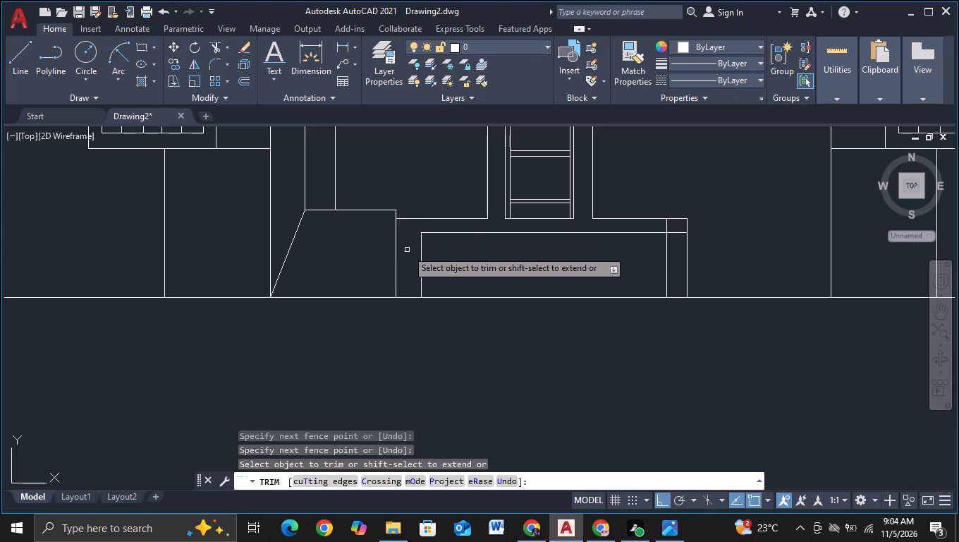
click(663, 226)
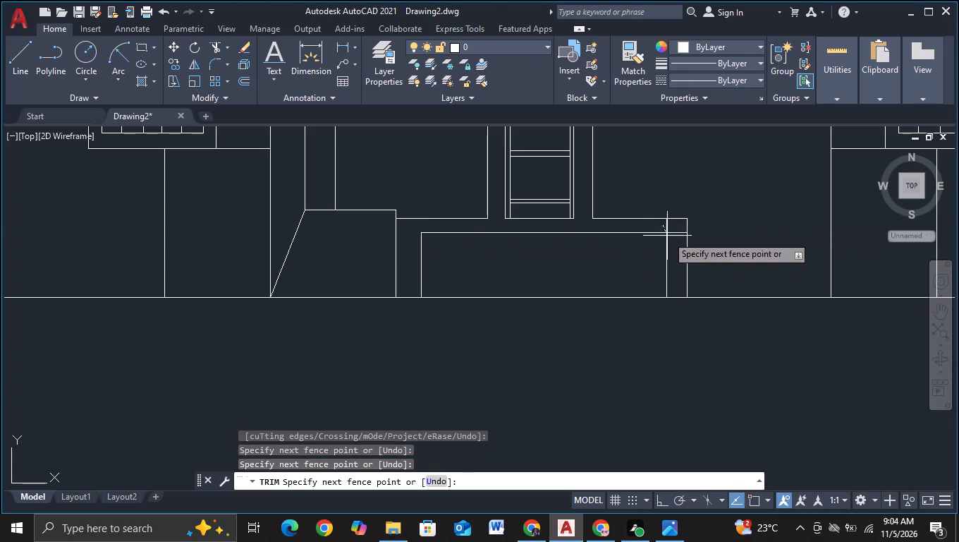
click(675, 235)
key(Escape)
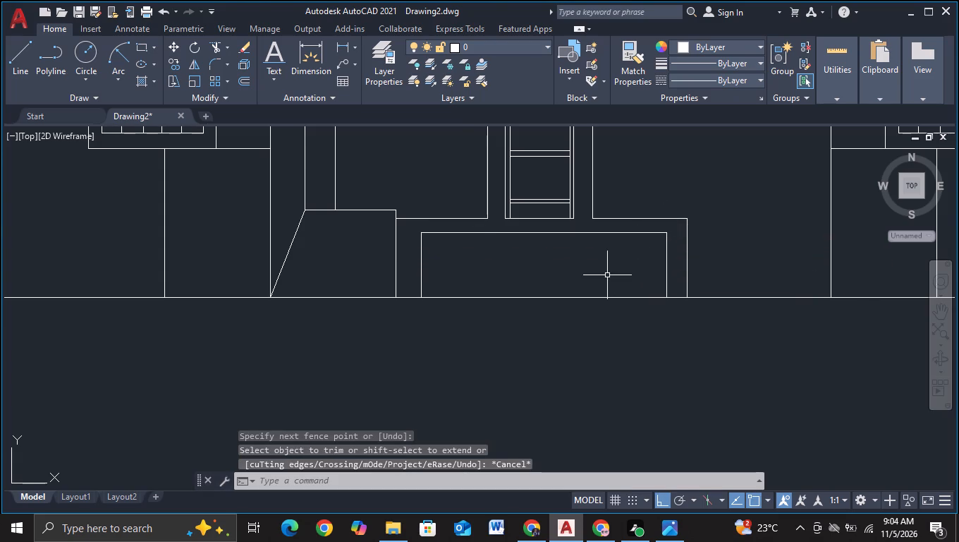
Copy the middle segment of the inner frame's top line a short distance downward.
scroll(607, 275, down, 1)
middle_drag(605, 278, 600, 248)
scroll(600, 248, up, 1)
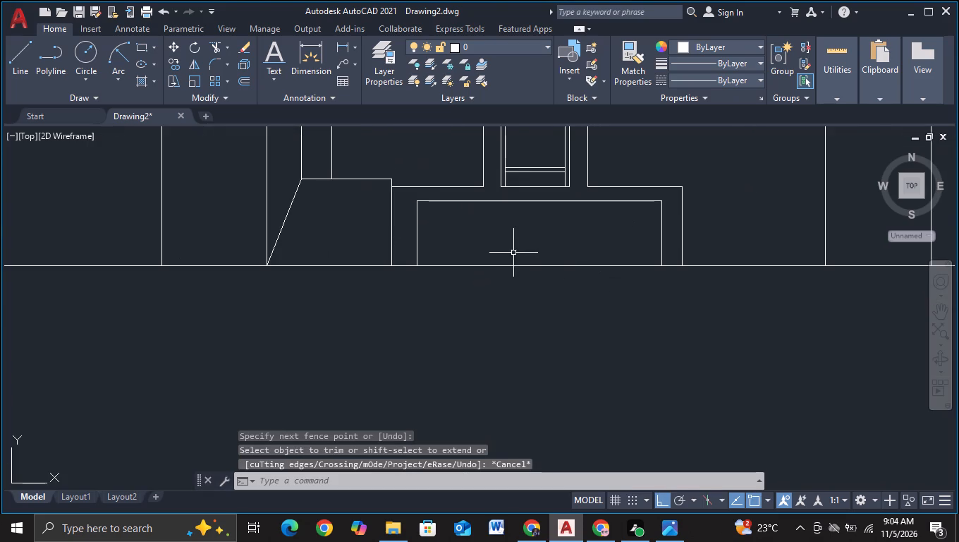
middle_drag(535, 232, 527, 264)
click(542, 226)
click(525, 249)
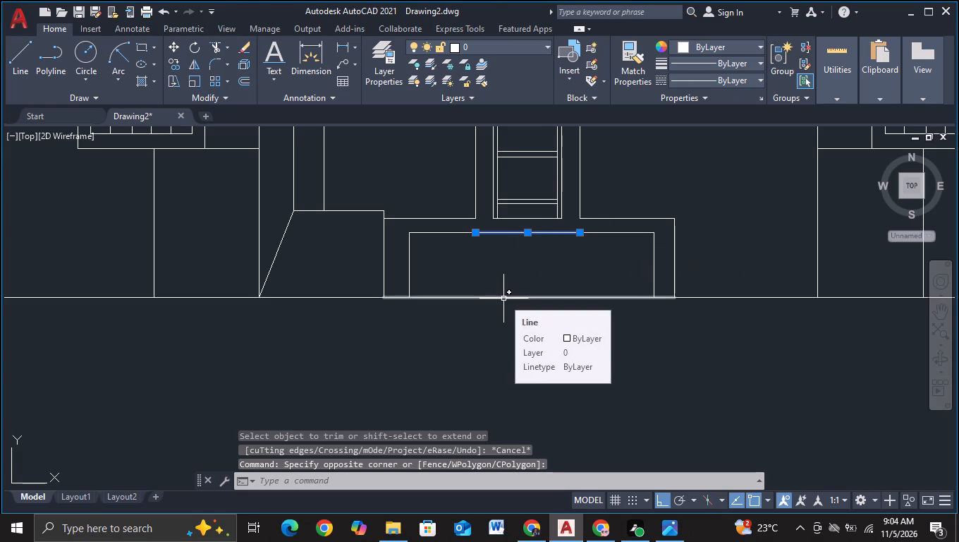
key(c)
double_click(558, 339)
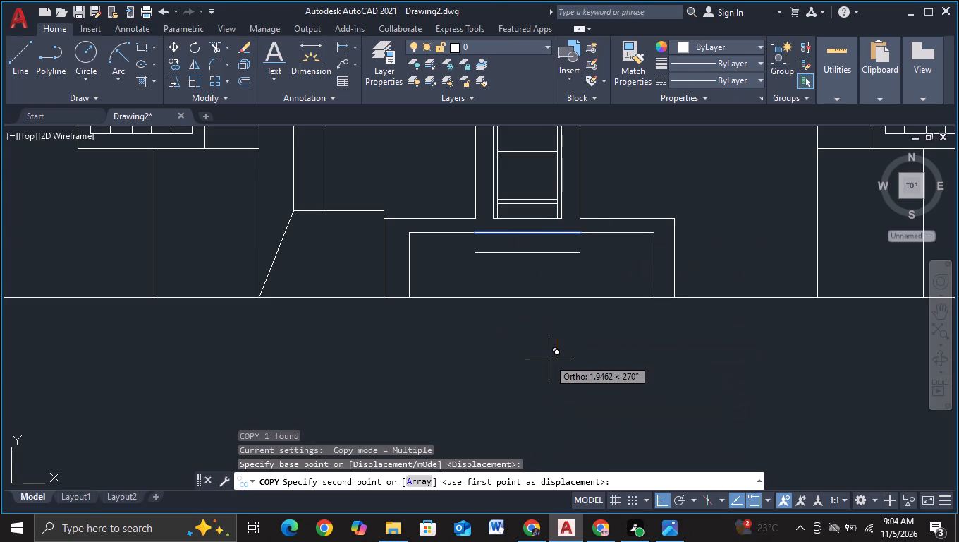
click(549, 354)
key(Escape)
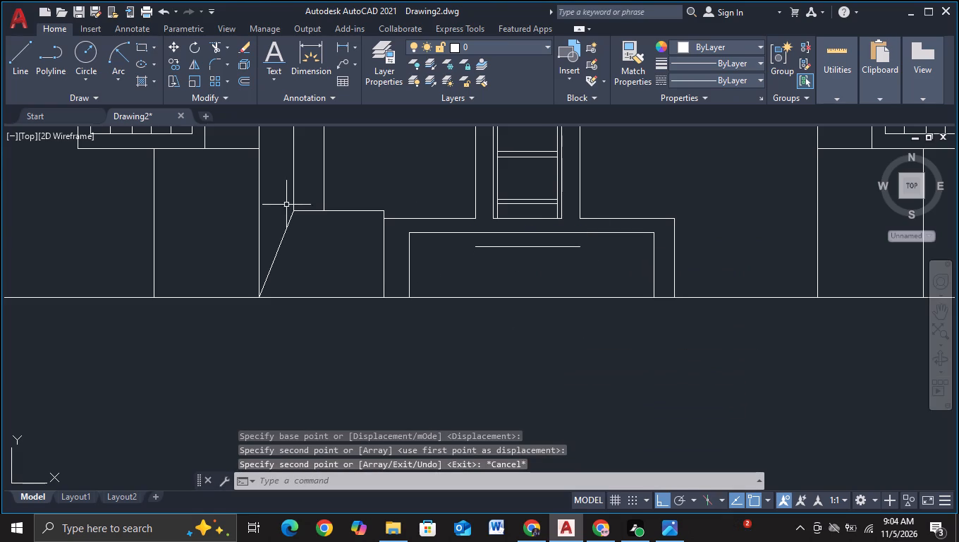
Extend both ends of the copied horizontal segment to the inner frame's left and right vertical lines.
key(e)
click(354, 263)
click(517, 247)
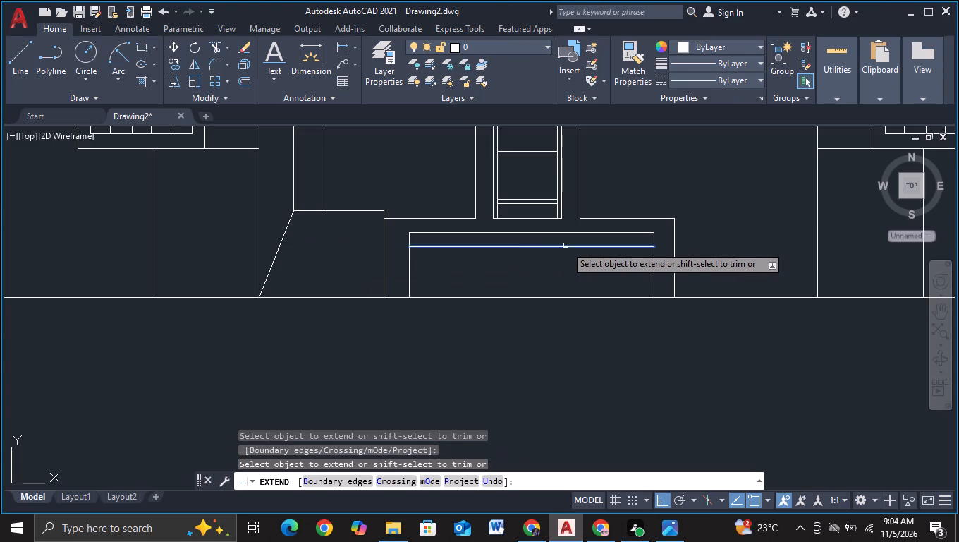
click(566, 246)
key(Escape)
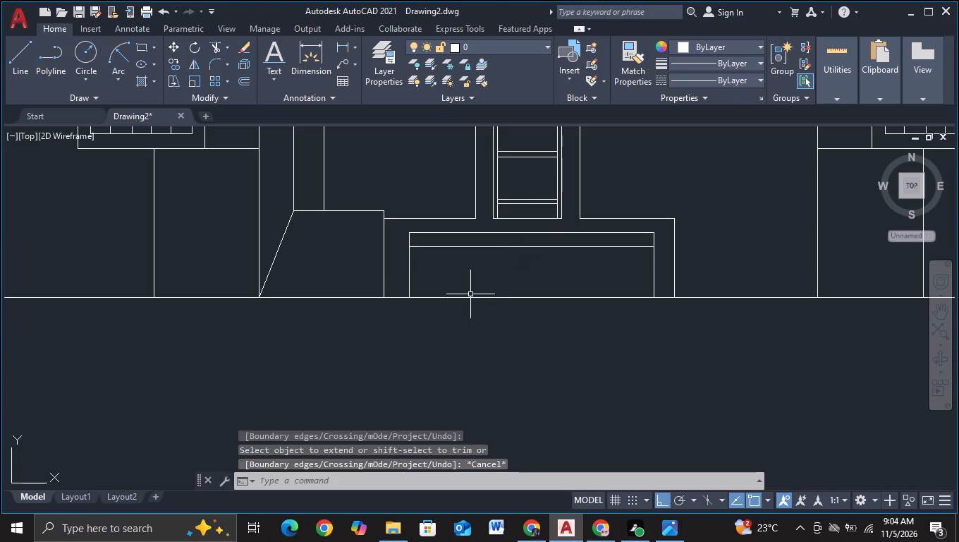
key(Escape)
Copy the inner frame's left vertical line about 1.8 units inward.
click(421, 272)
click(398, 275)
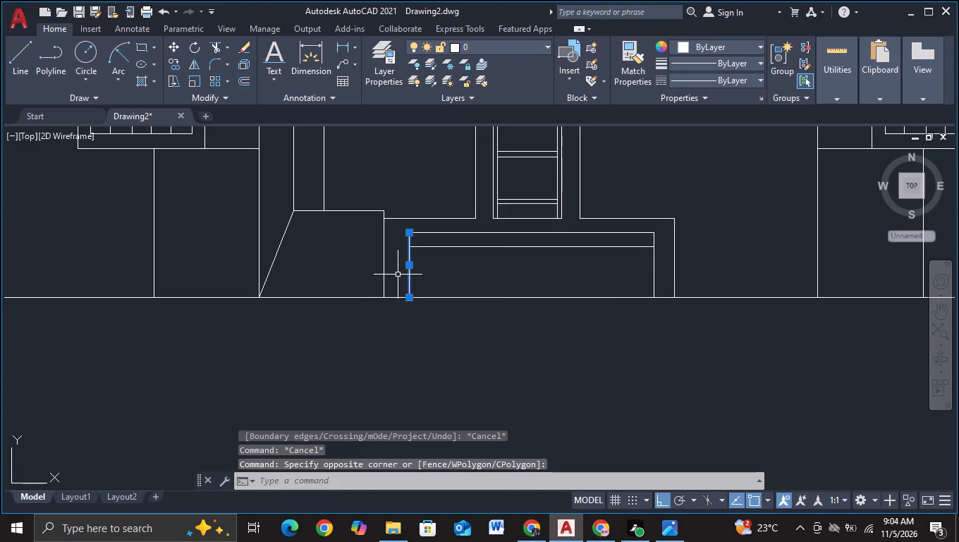
key(c)
click(470, 322)
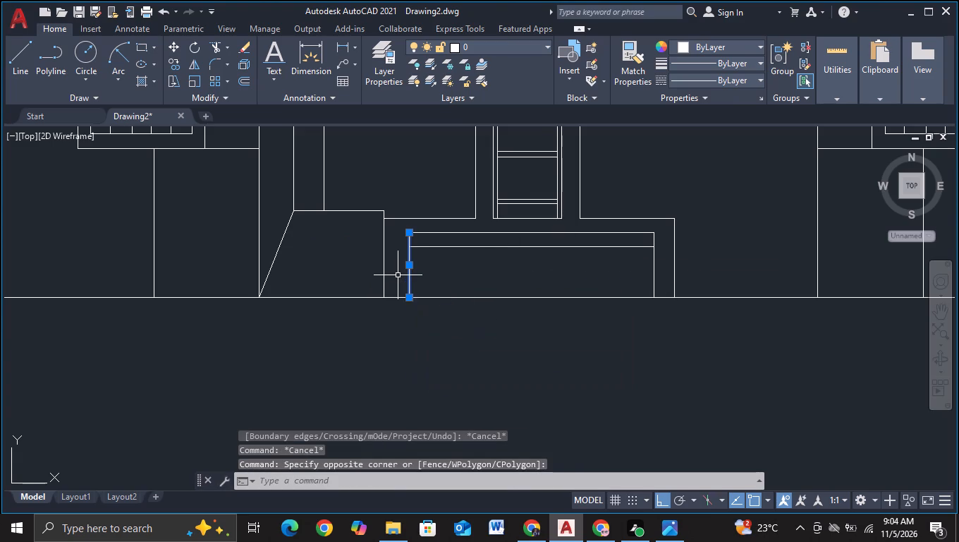
click(455, 335)
click(472, 332)
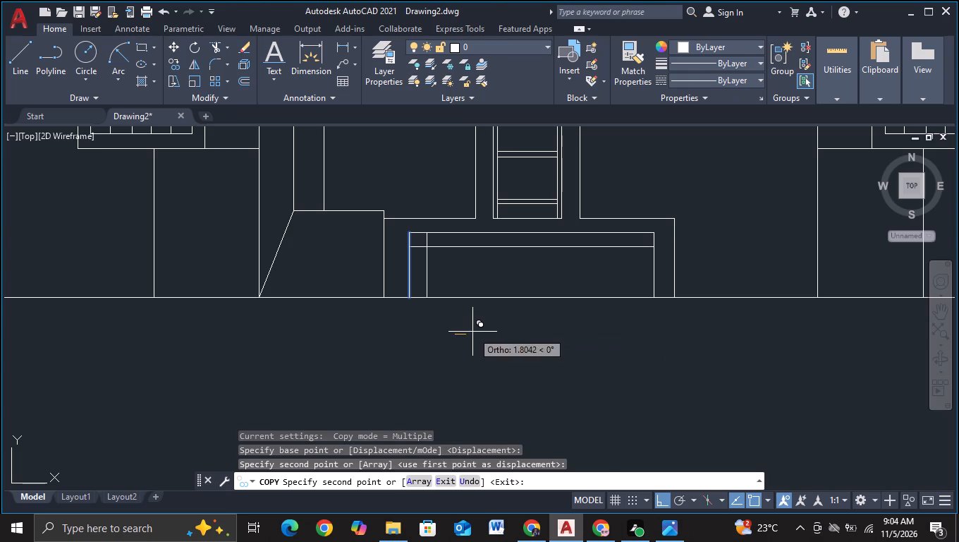
key(Escape)
Copy the inner frame's right vertical line inward by about the same distance as the left one.
click(664, 256)
click(642, 270)
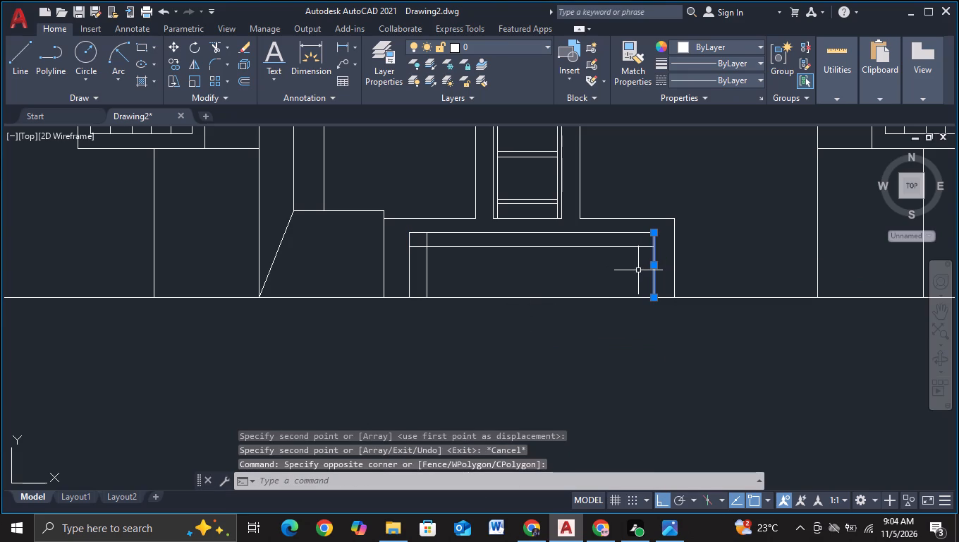
key(c)
click(673, 316)
click(647, 347)
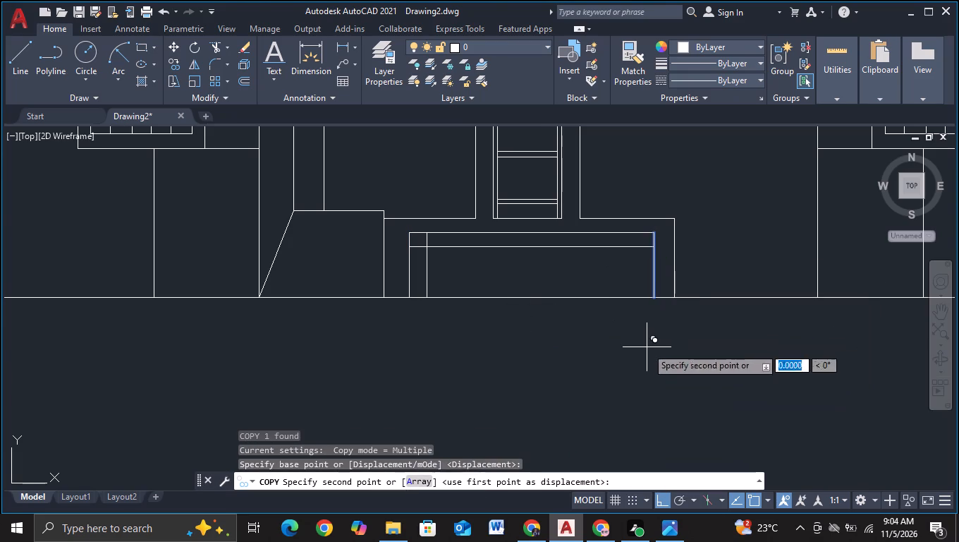
click(630, 347)
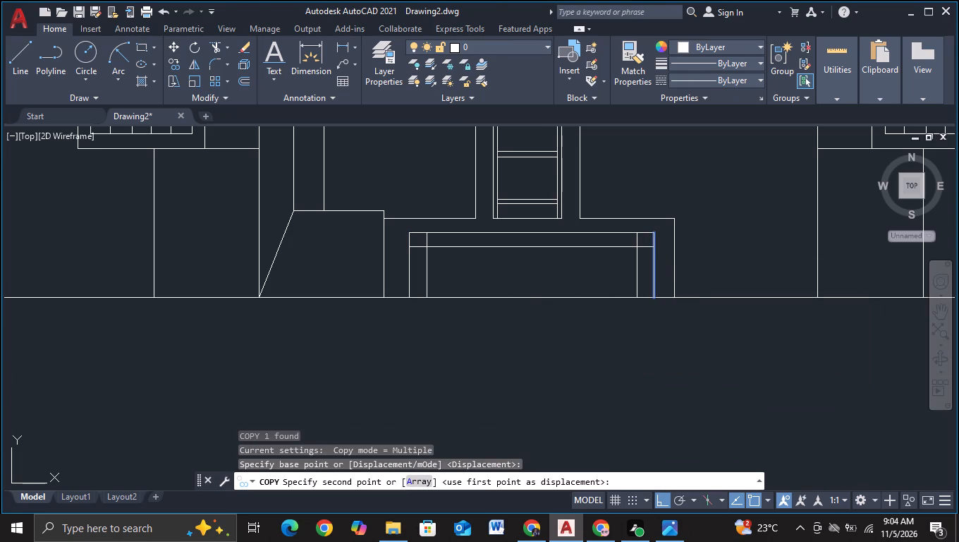
key(Escape)
Trim the crossing line ends at both upper corners so the copied lines form a third, innermost frame.
click(213, 42)
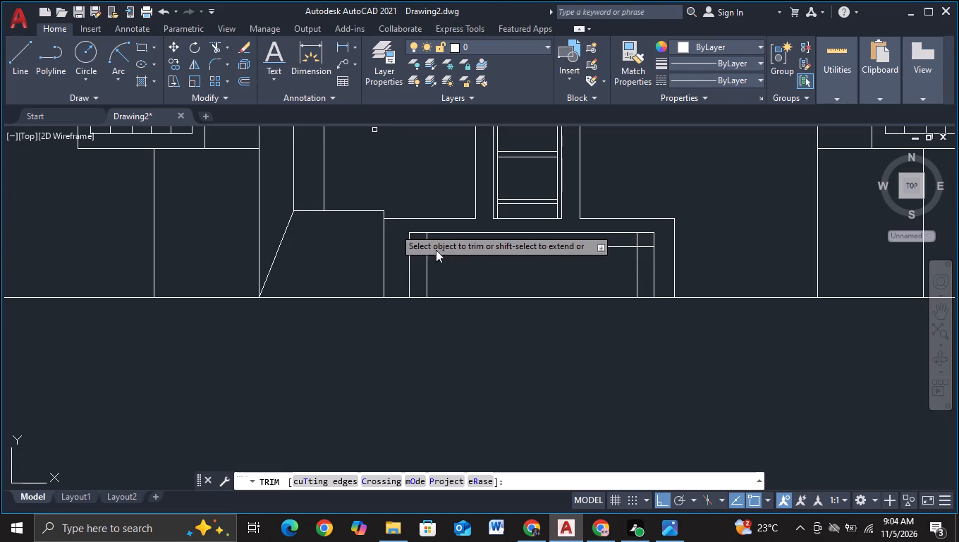
click(434, 239)
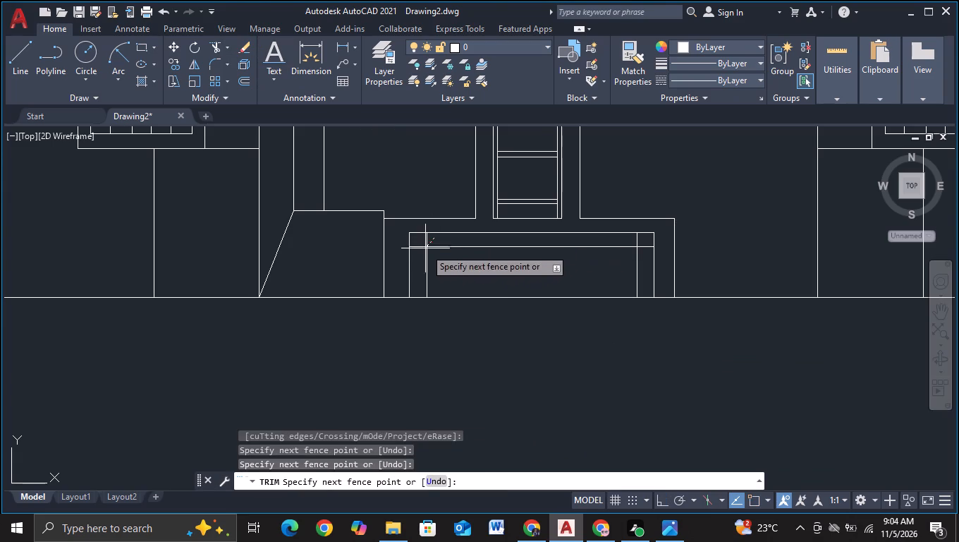
click(422, 253)
key(ctrl+z)
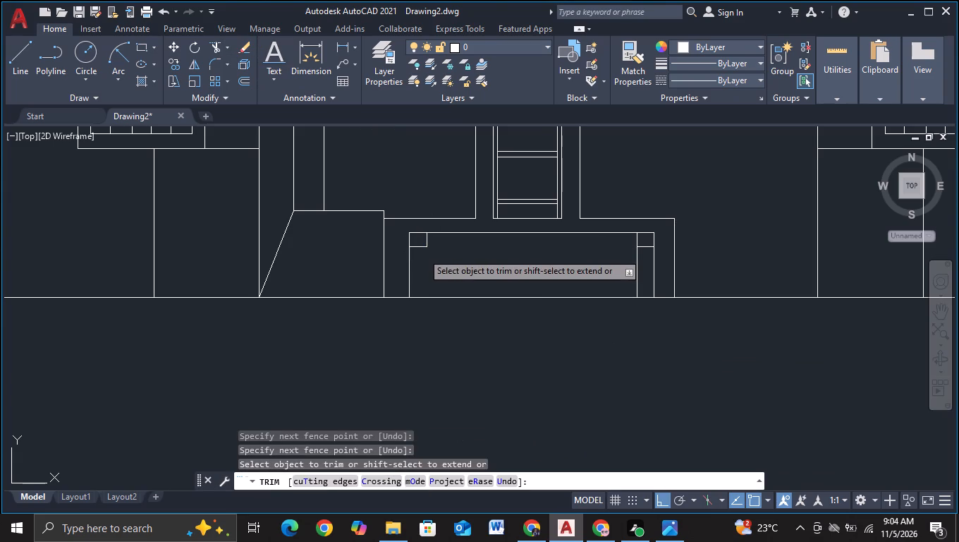
click(430, 239)
click(419, 248)
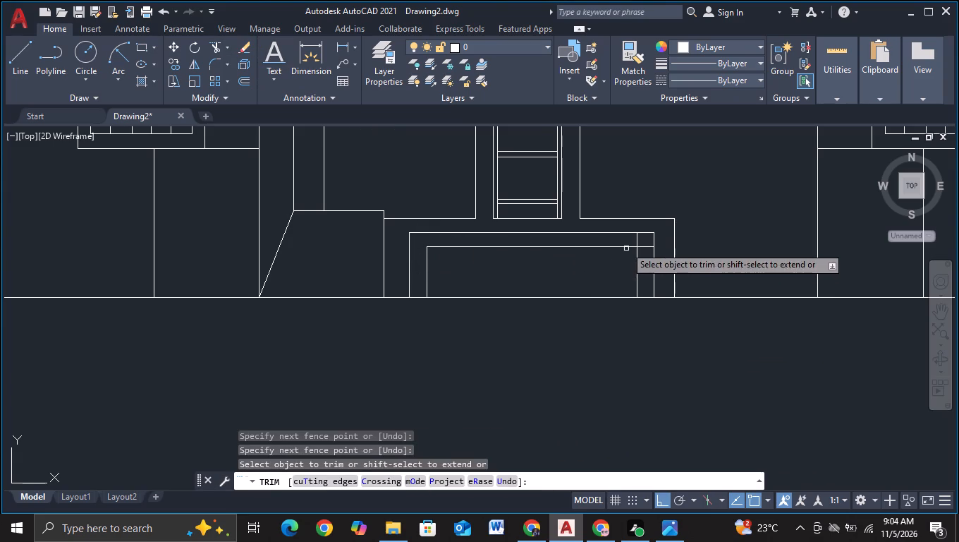
click(633, 239)
click(645, 253)
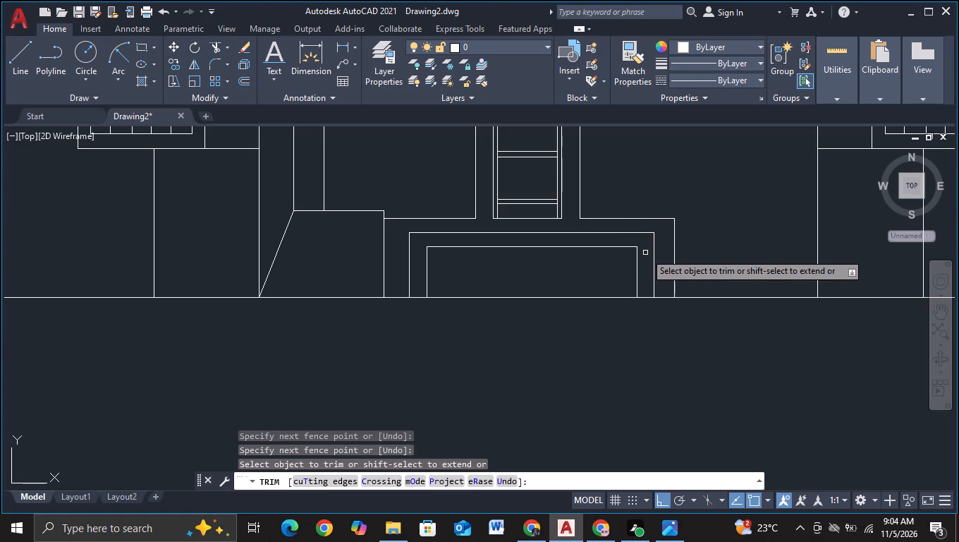
key(Escape)
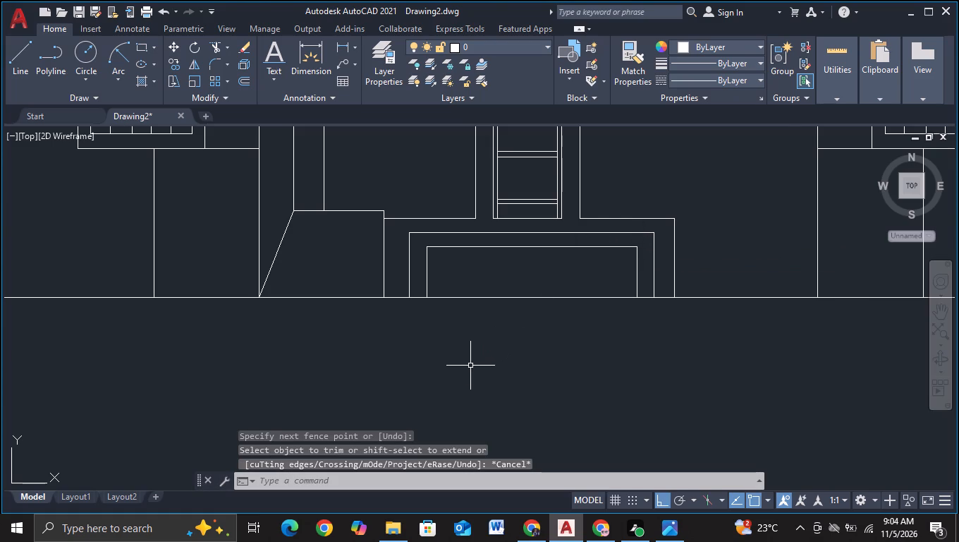
Copy the innermost frame's top line about 0.6 units downward.
scroll(469, 366, up, 1)
middle_drag(501, 330, 469, 366)
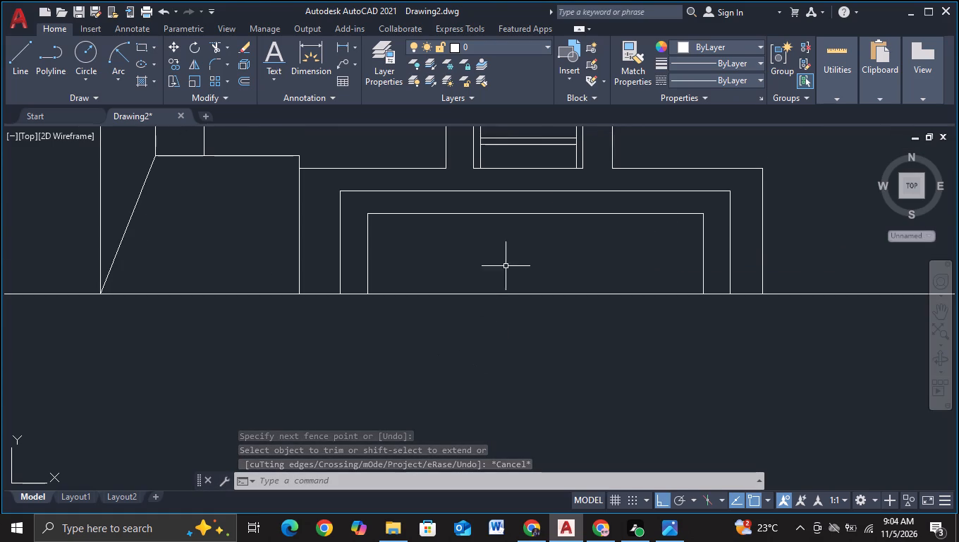
click(538, 212)
key(c)
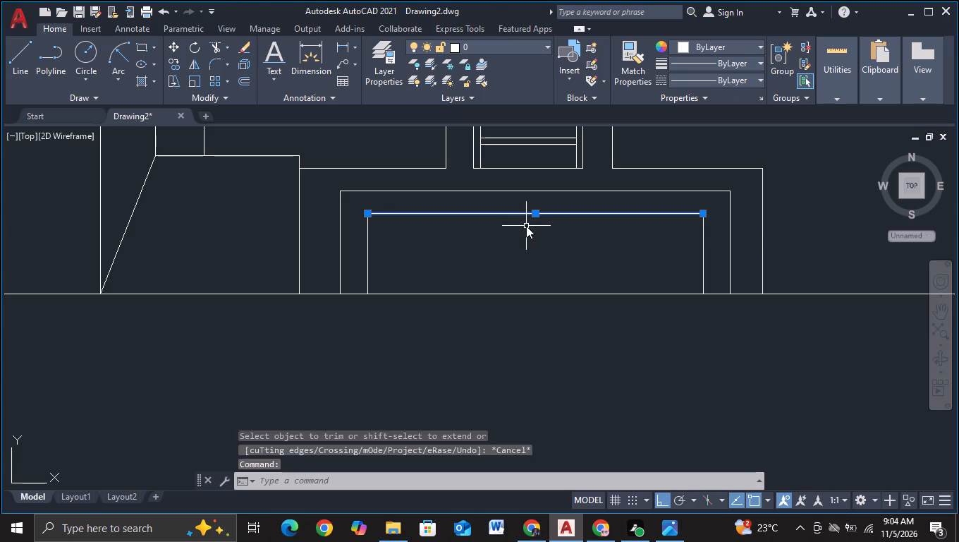
double_click(559, 267)
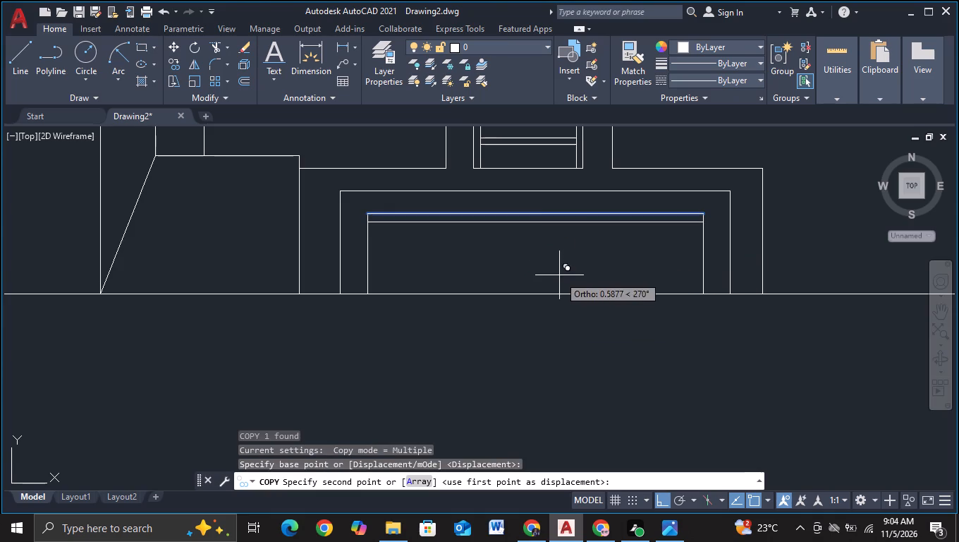
click(559, 277)
key(Escape)
Copy the new horizontal line downward repeatedly at about 0.1 unit intervals to fill the upper part of the innermost frame.
click(563, 222)
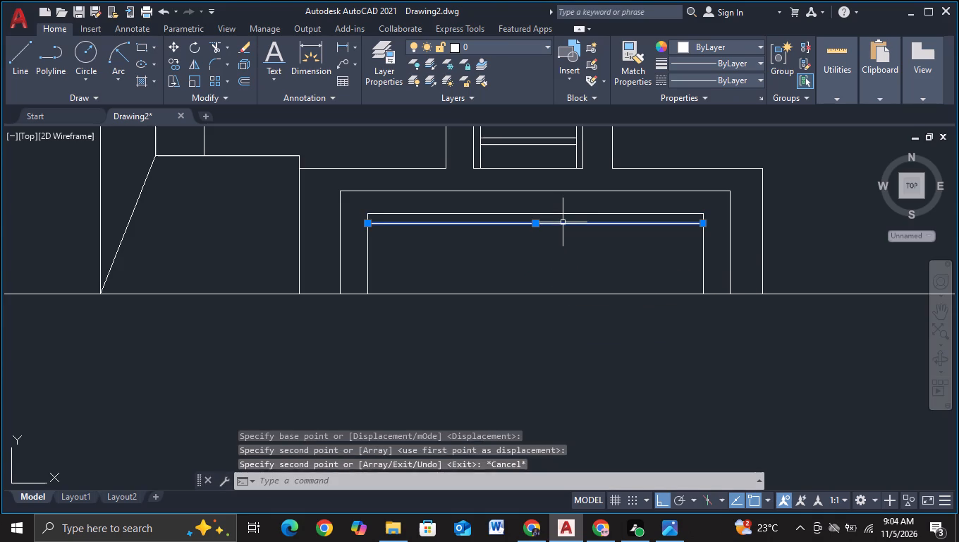
key(c)
double_click(581, 264)
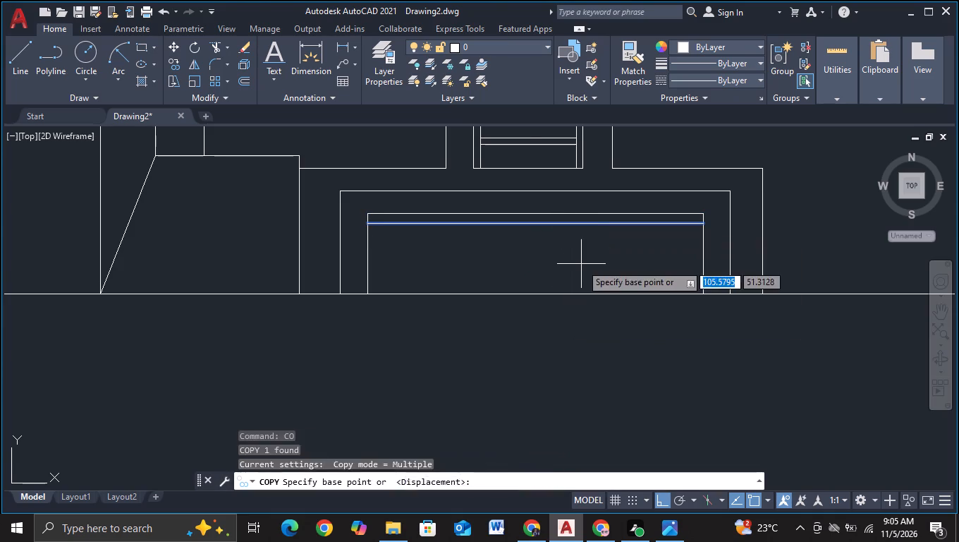
scroll(581, 267, up, 1)
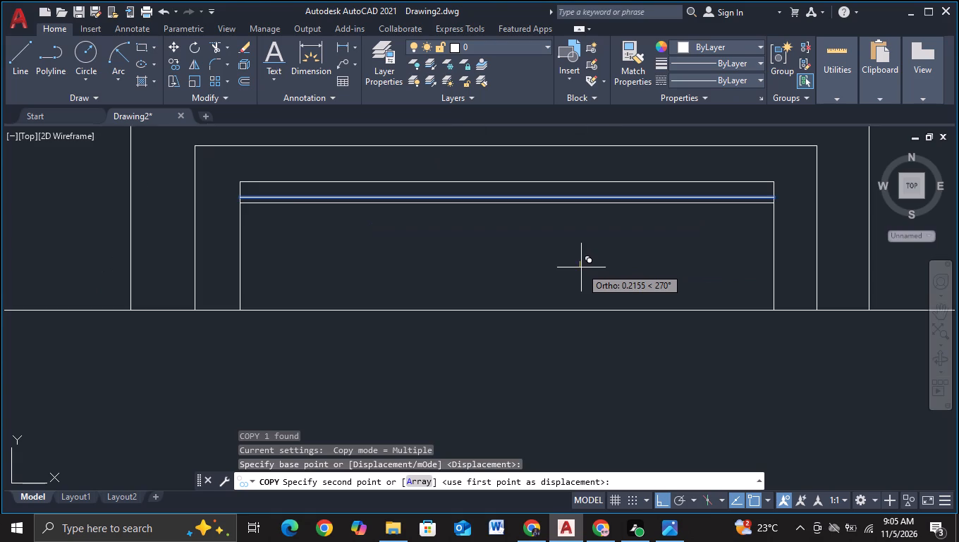
scroll(581, 267, up, 1)
click(582, 264)
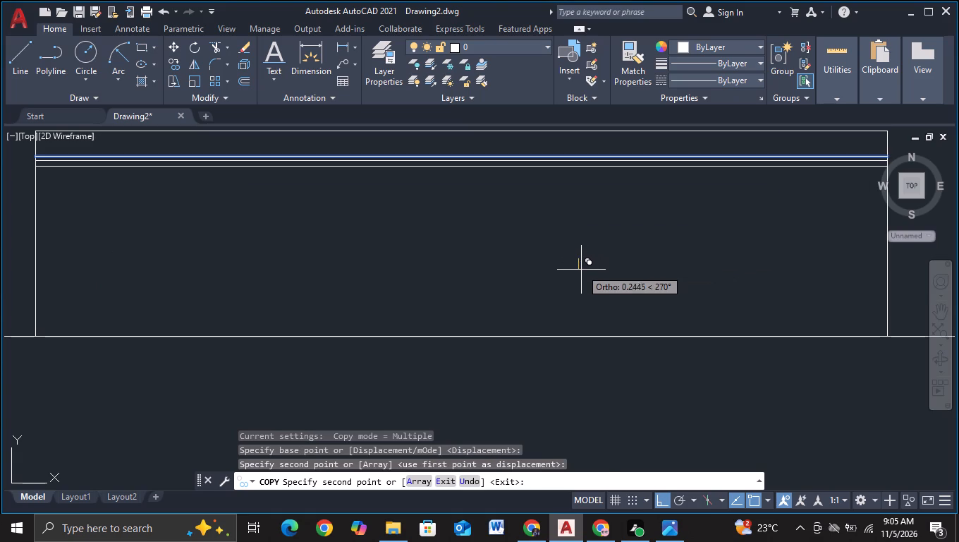
click(580, 269)
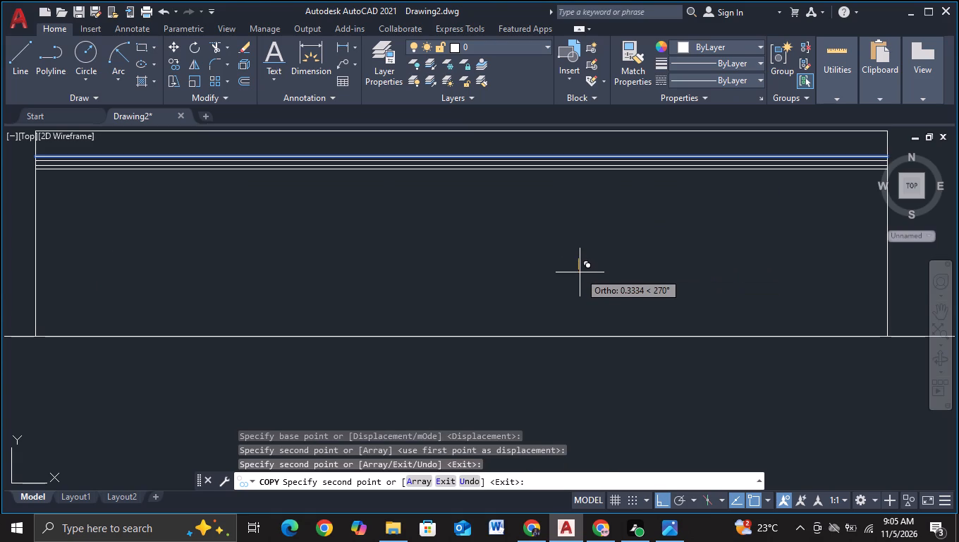
click(580, 274)
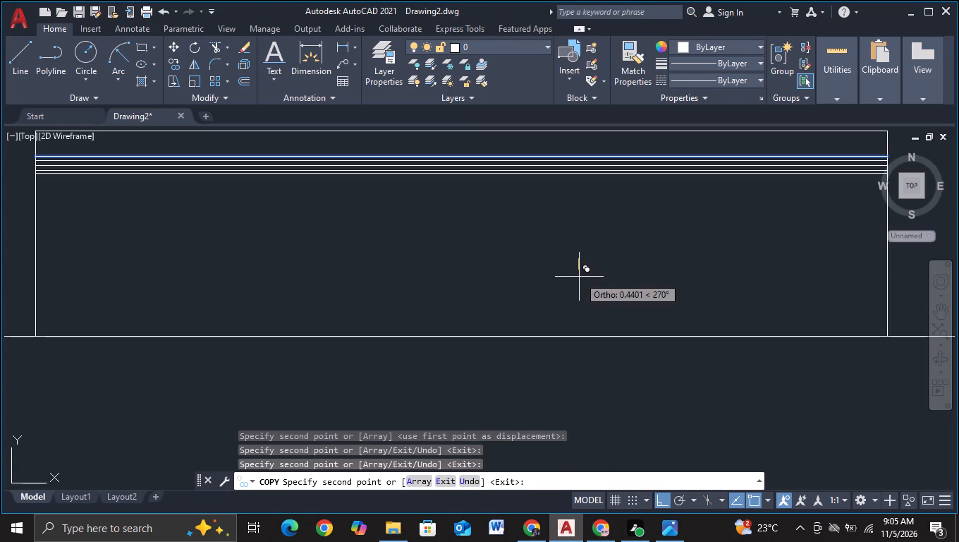
click(579, 278)
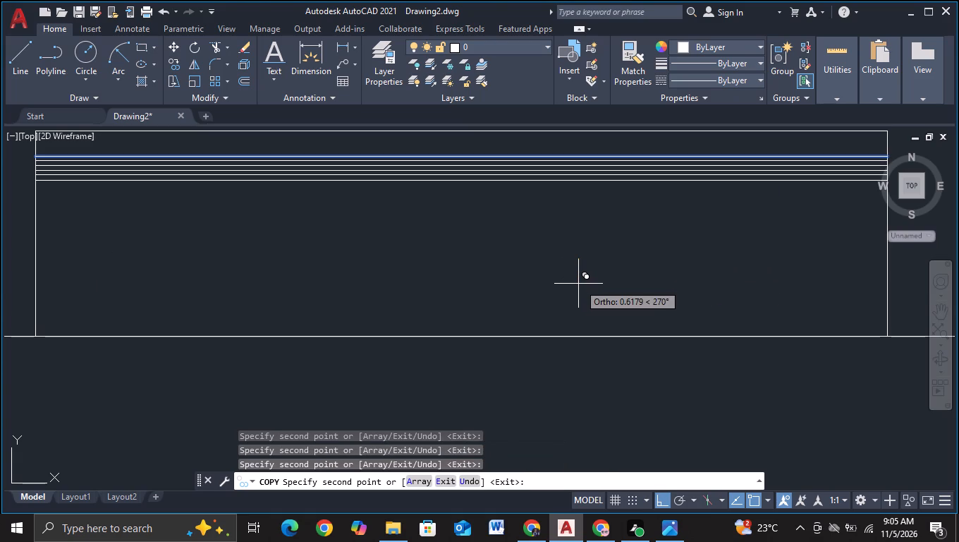
click(578, 282)
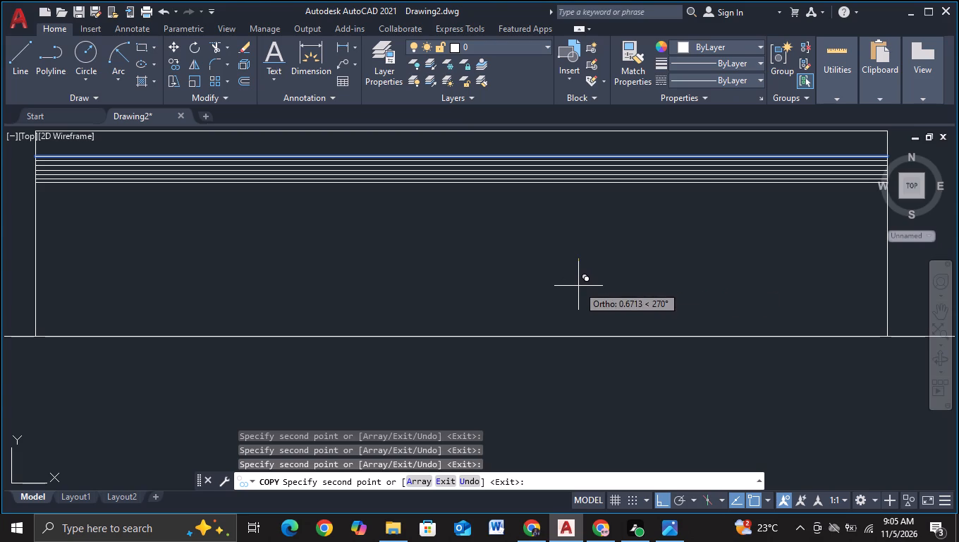
click(578, 286)
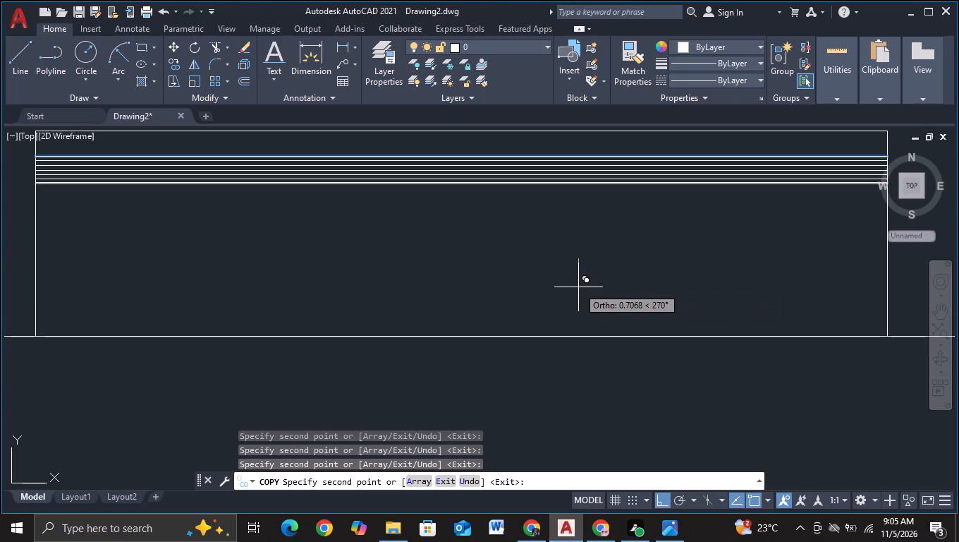
double_click(578, 289)
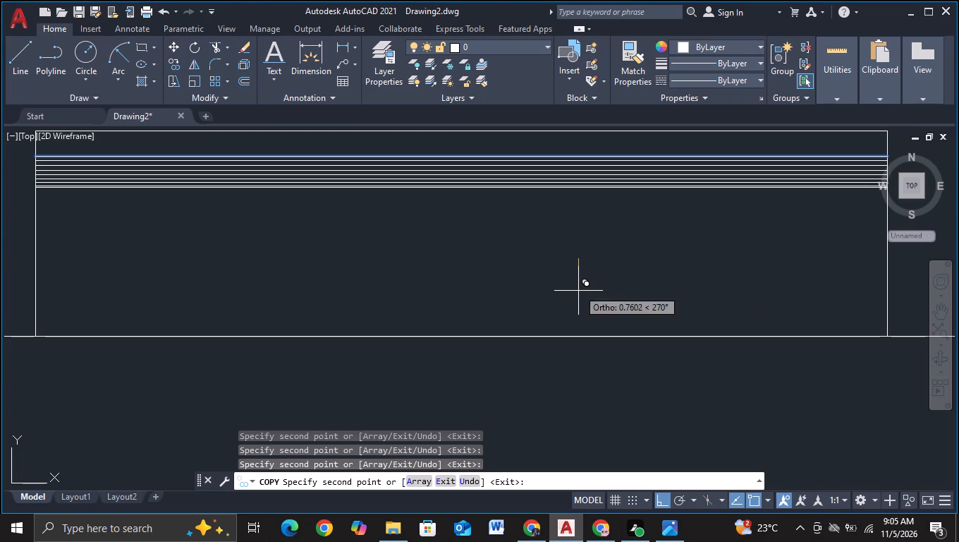
click(574, 295)
Place more copies of the horizontal line down toward the ground line, undoing the last stray copy.
click(573, 317)
drag(573, 324, 573, 332)
scroll(575, 354, down, 1)
middle_drag(575, 354, 570, 311)
double_click(574, 349)
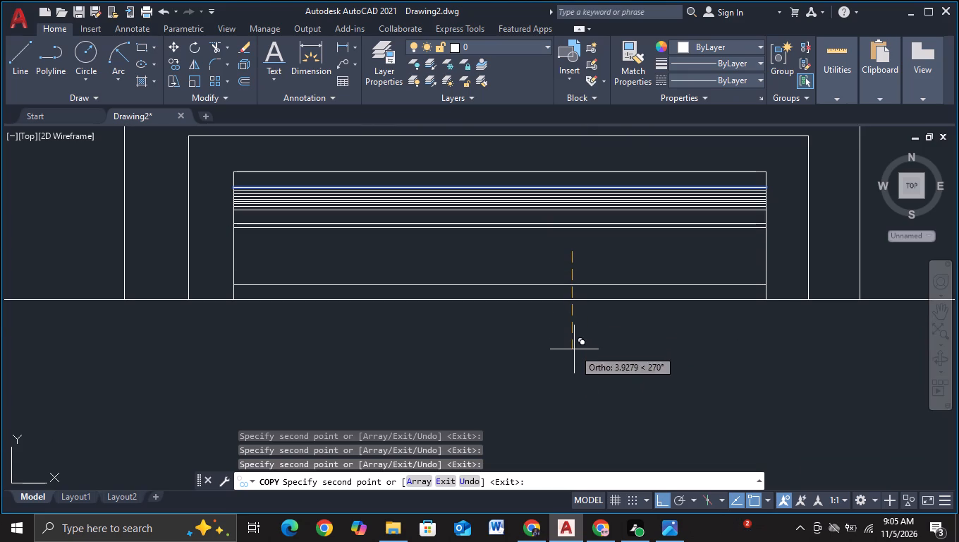
double_click(573, 345)
click(574, 339)
triple_click(576, 328)
double_click(580, 299)
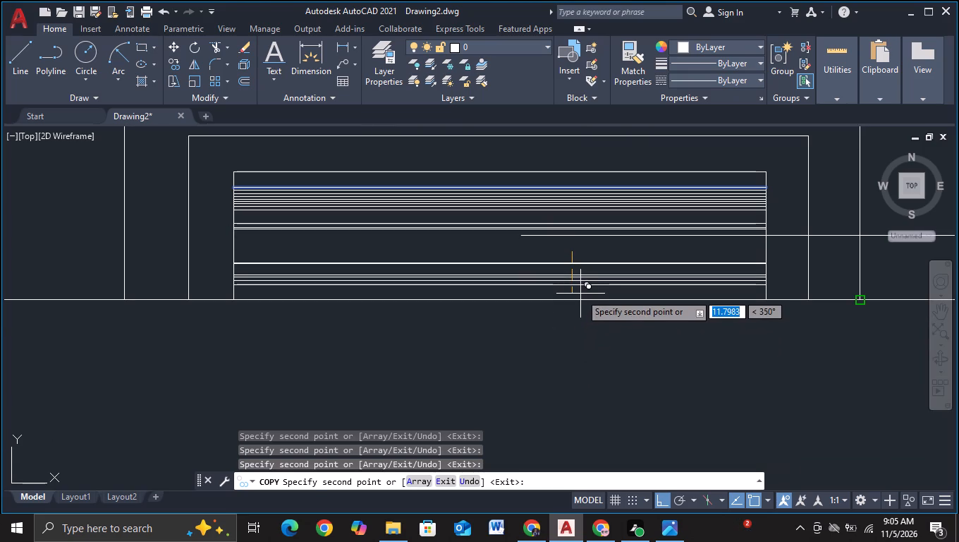
key(ctrl+z)
key(z)
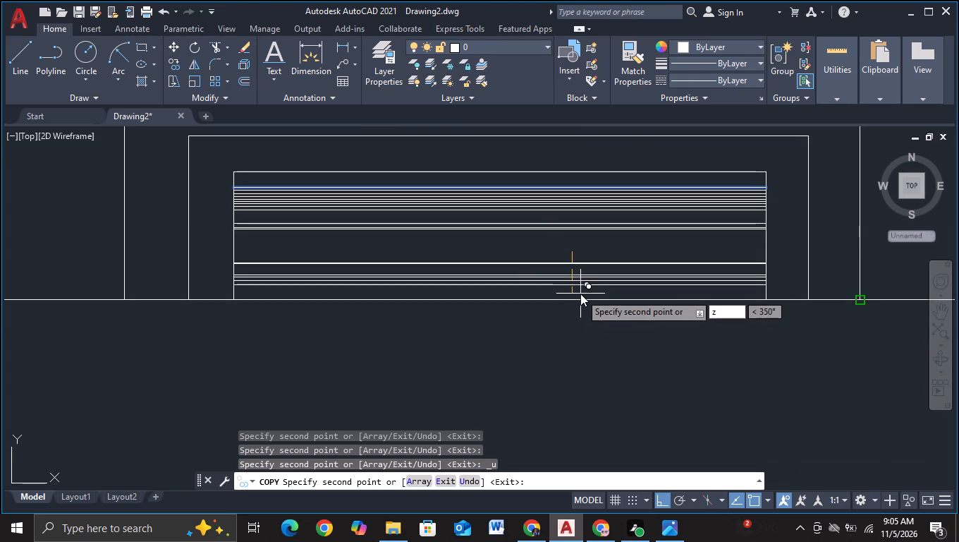
key(F3)
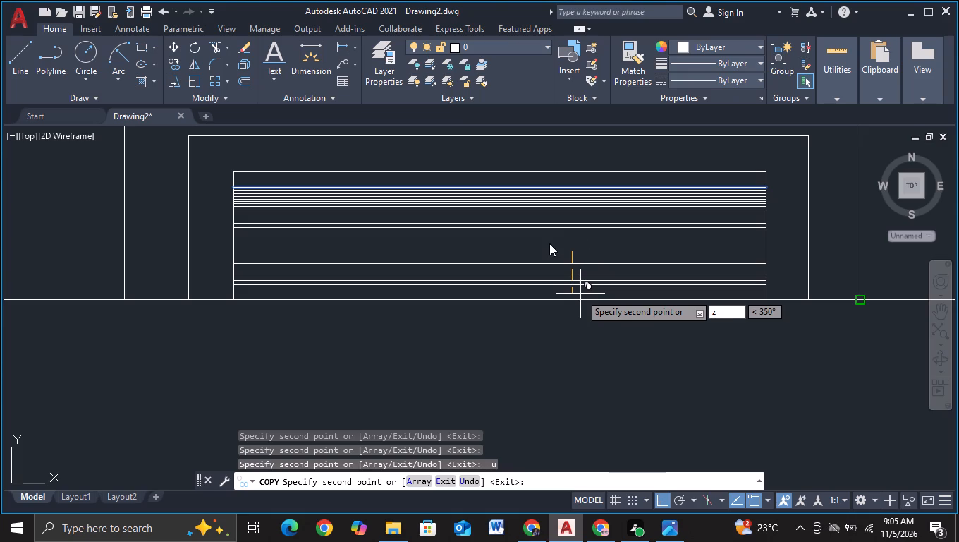
key(Escape)
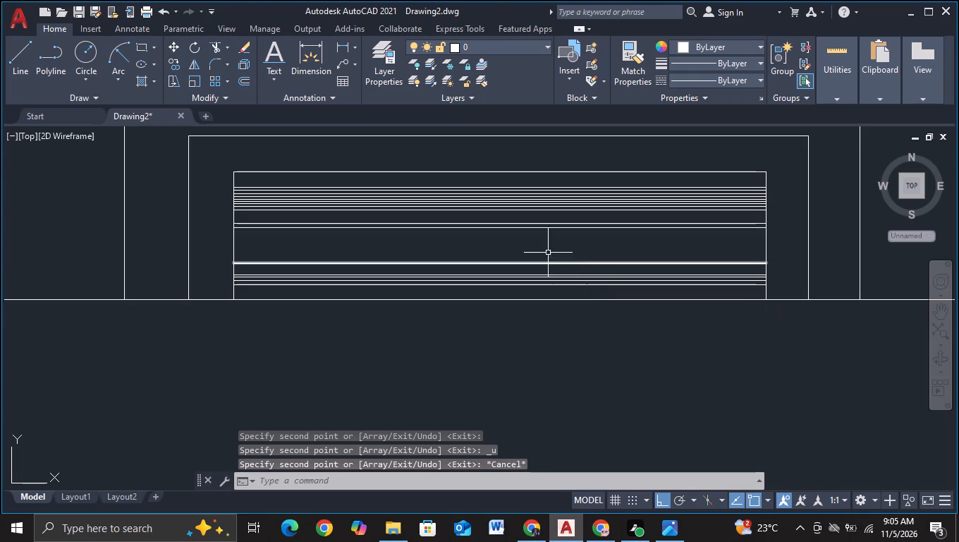
Copy the horizontal line above the bottom stripe group upward several times into the empty gap of the innermost frame.
click(543, 263)
key(c)
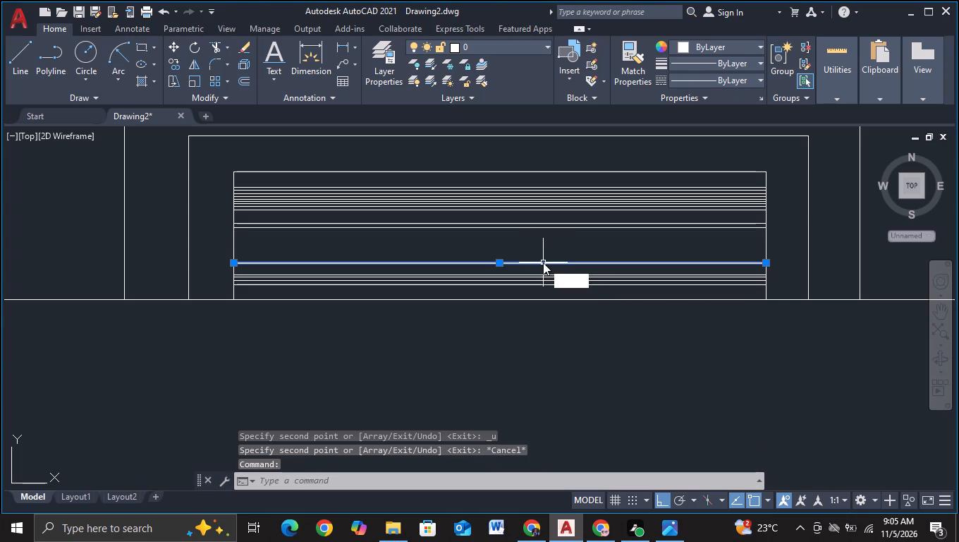
click(597, 311)
click(580, 358)
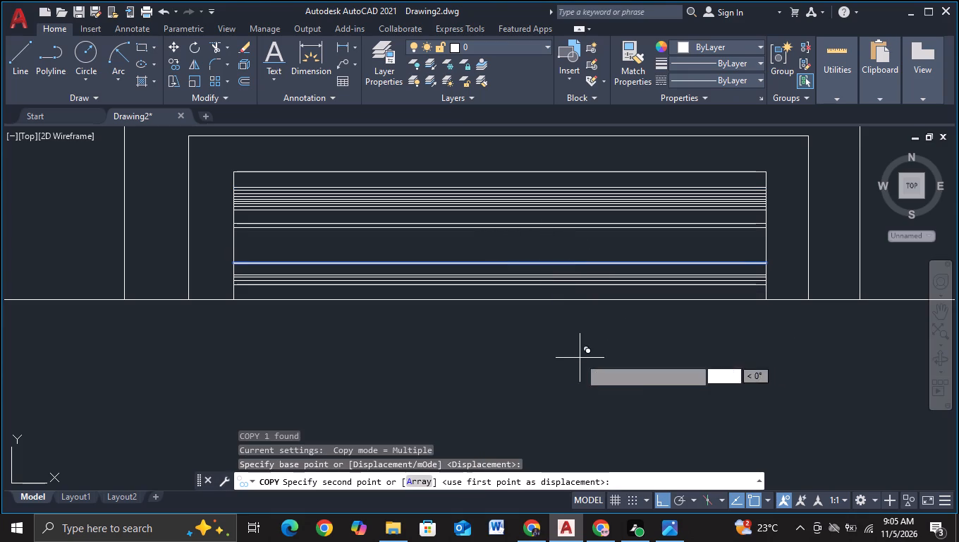
click(582, 333)
triple_click(582, 339)
click(585, 351)
click(587, 357)
drag(587, 361, 592, 349)
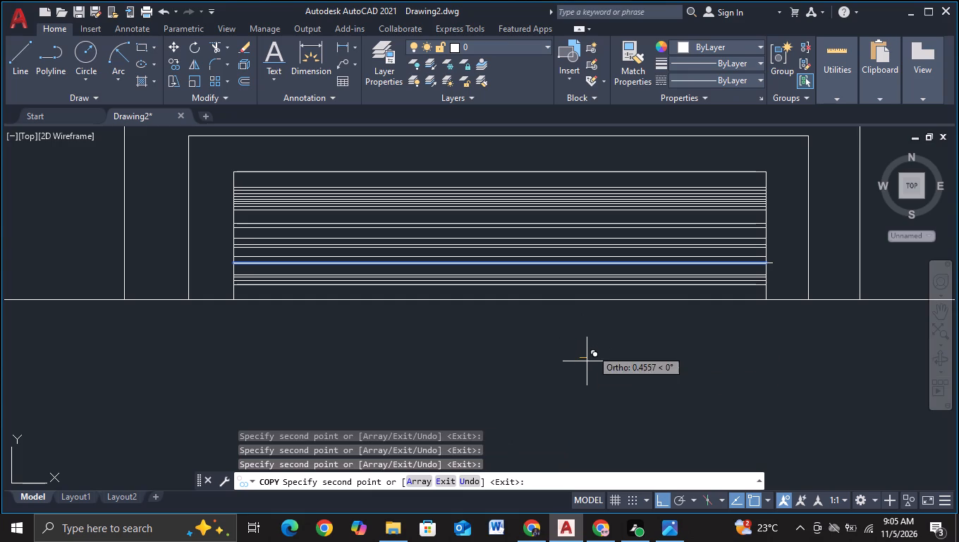
drag(592, 349, 592, 349)
click(592, 349)
Continue copying the horizontal line into the middle gaps of the innermost frame, up to about 1.7 units above the source line.
click(589, 334)
click(588, 327)
triple_click(588, 323)
triple_click(588, 318)
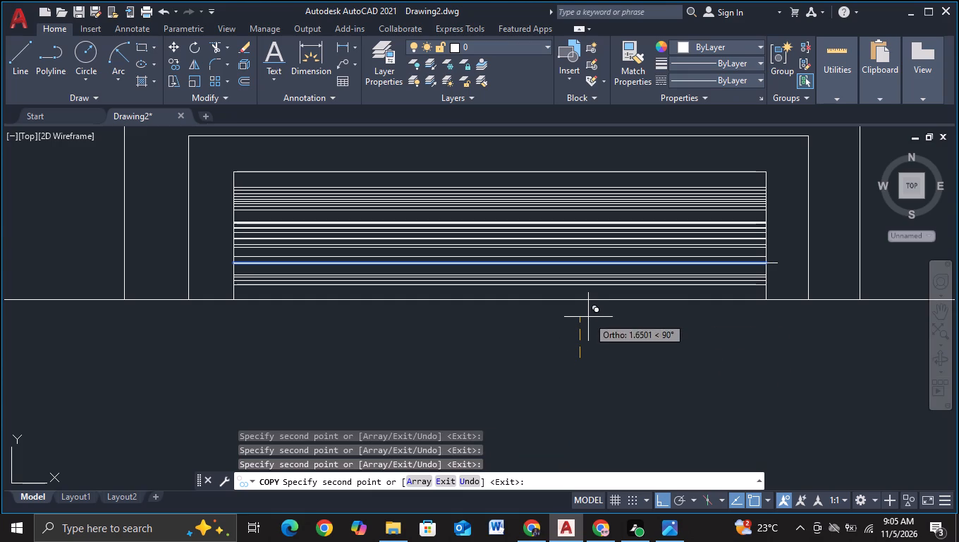
triple_click(588, 314)
click(588, 315)
drag(587, 320, 590, 334)
drag(589, 335, 586, 345)
double_click(582, 347)
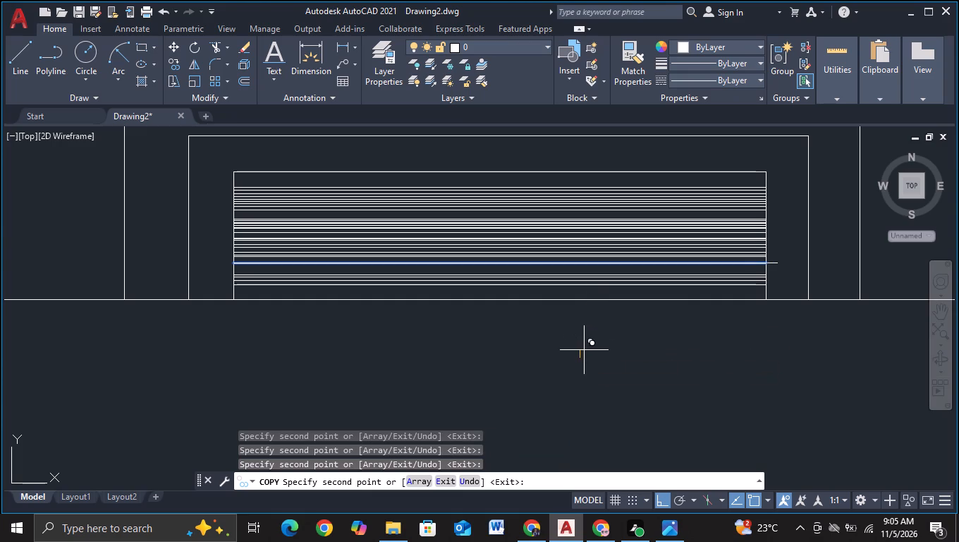
Copy the same horizontal line repeatedly below the source line to fill the innermost frame down to the ground line.
double_click(581, 360)
click(581, 369)
click(576, 380)
click(576, 384)
click(575, 392)
click(575, 396)
click(573, 392)
triple_click(574, 386)
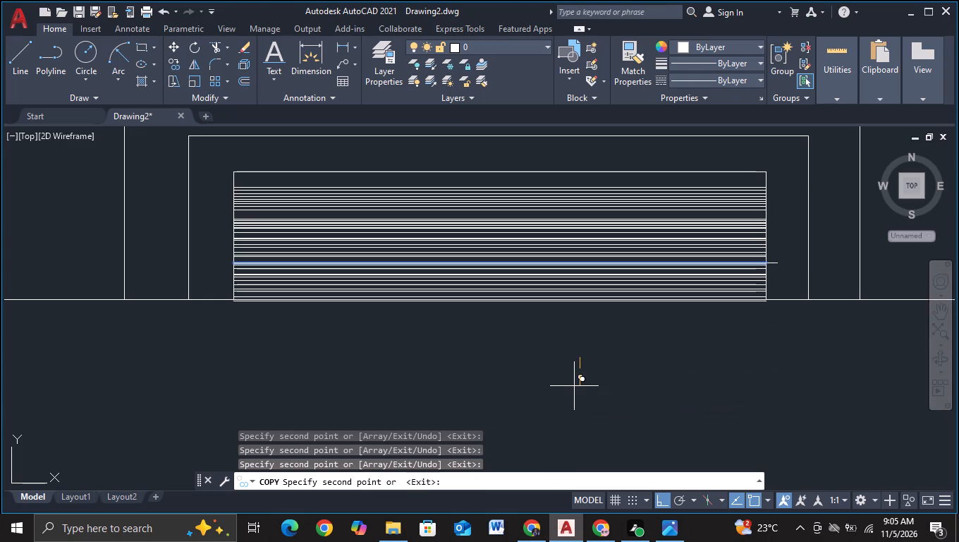
double_click(573, 390)
click(573, 381)
double_click(573, 377)
click(575, 361)
double_click(575, 356)
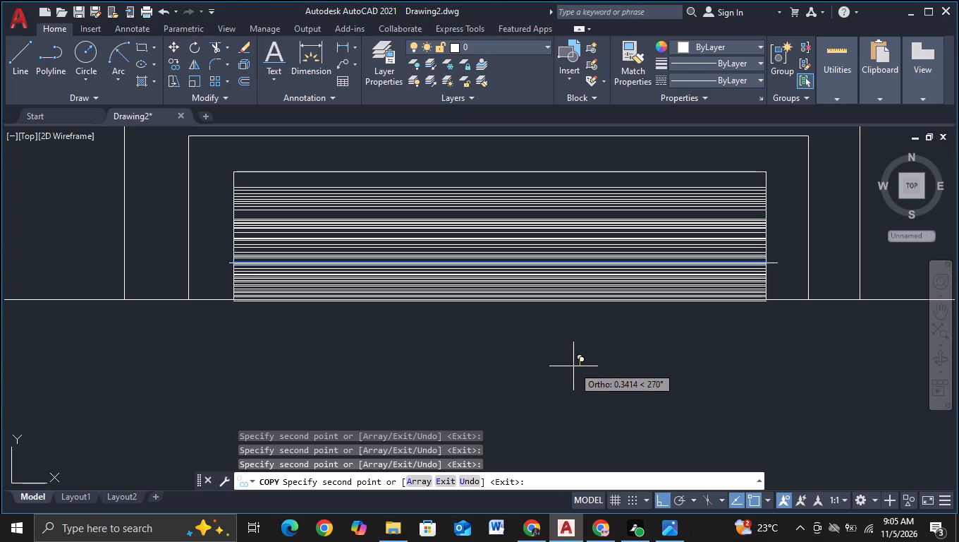
Add more copies of the line around and above the source line, up to about 2 units upward, to tighten the stripes.
triple_click(573, 366)
double_click(573, 361)
click(573, 347)
click(573, 342)
click(574, 337)
triple_click(575, 323)
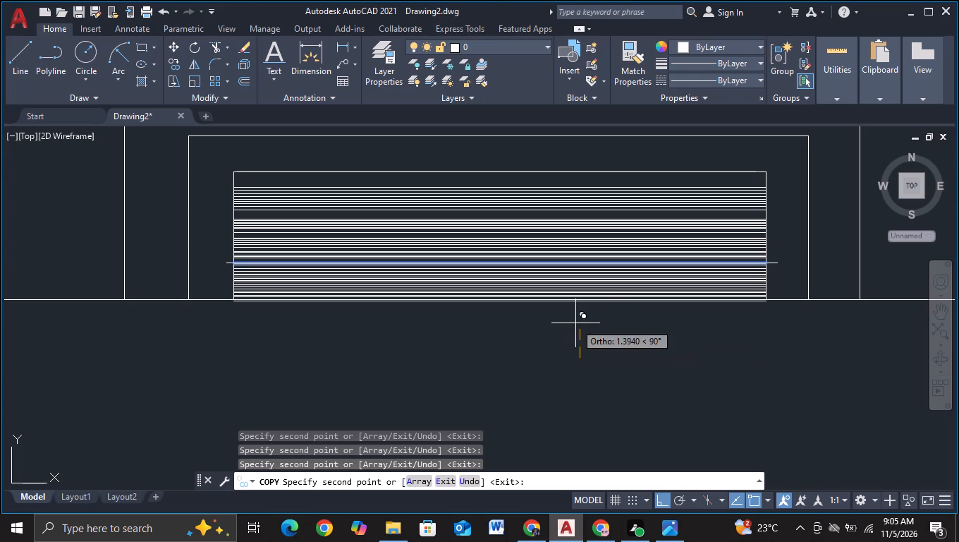
click(575, 329)
drag(573, 330, 570, 337)
click(570, 337)
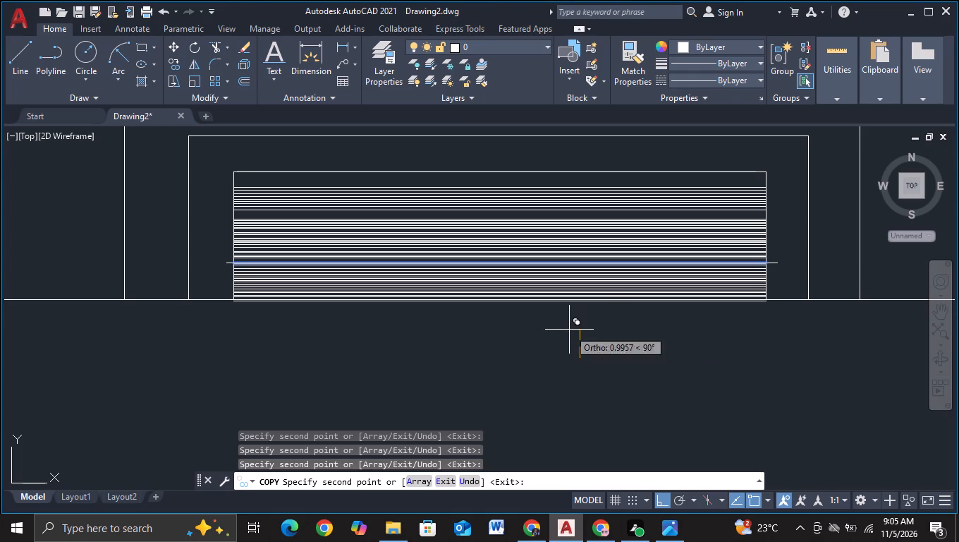
double_click(569, 330)
double_click(571, 324)
click(573, 318)
click(574, 311)
double_click(575, 303)
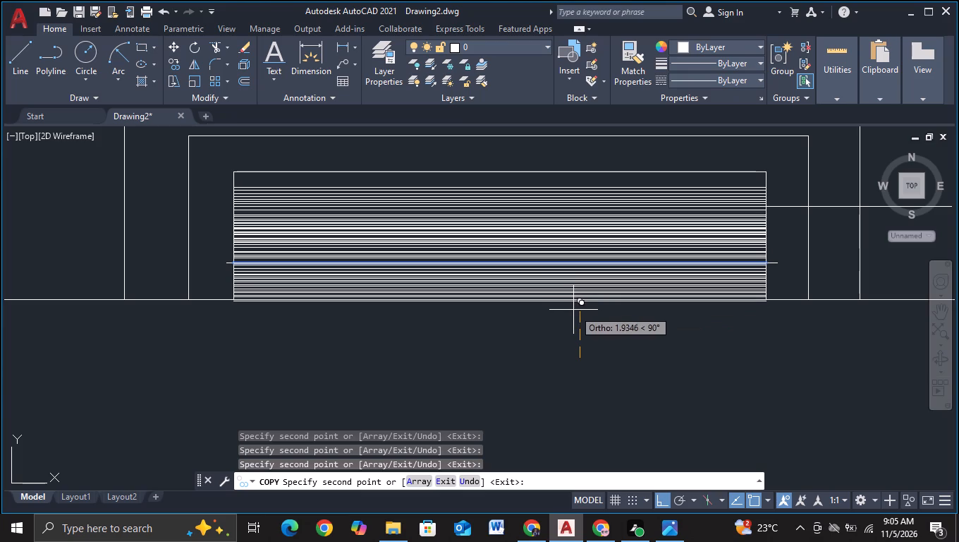
triple_click(573, 308)
click(569, 318)
double_click(570, 311)
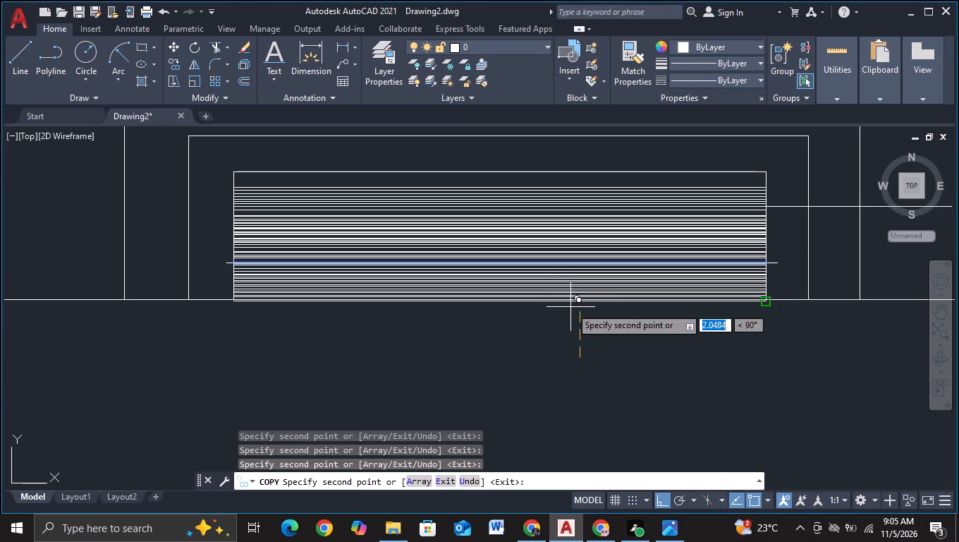
Place further copies of the horizontal line toward the upper part of the innermost frame to densify the stripes.
double_click(572, 301)
drag(573, 296, 571, 303)
drag(568, 305, 567, 311)
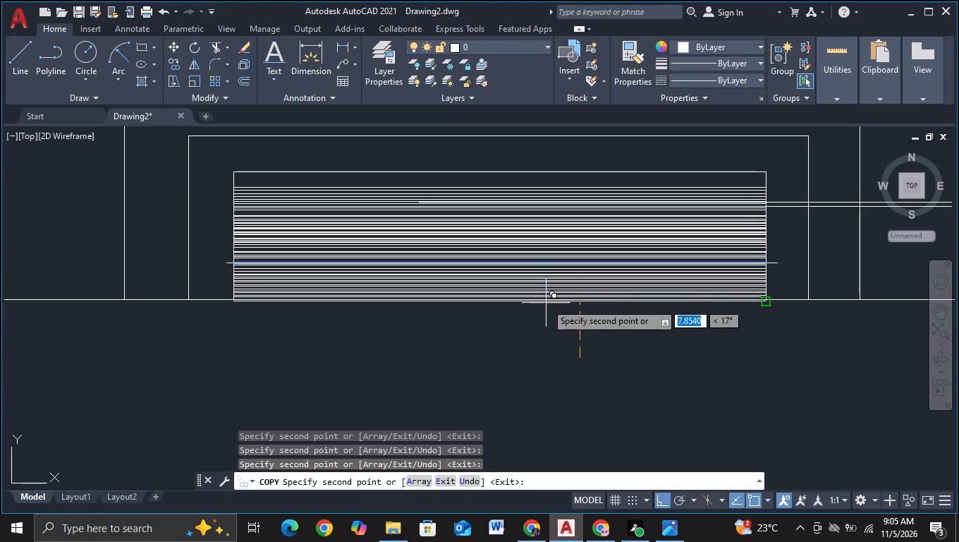
double_click(546, 303)
drag(545, 308, 540, 319)
click(537, 327)
drag(536, 332, 535, 339)
double_click(535, 339)
double_click(535, 347)
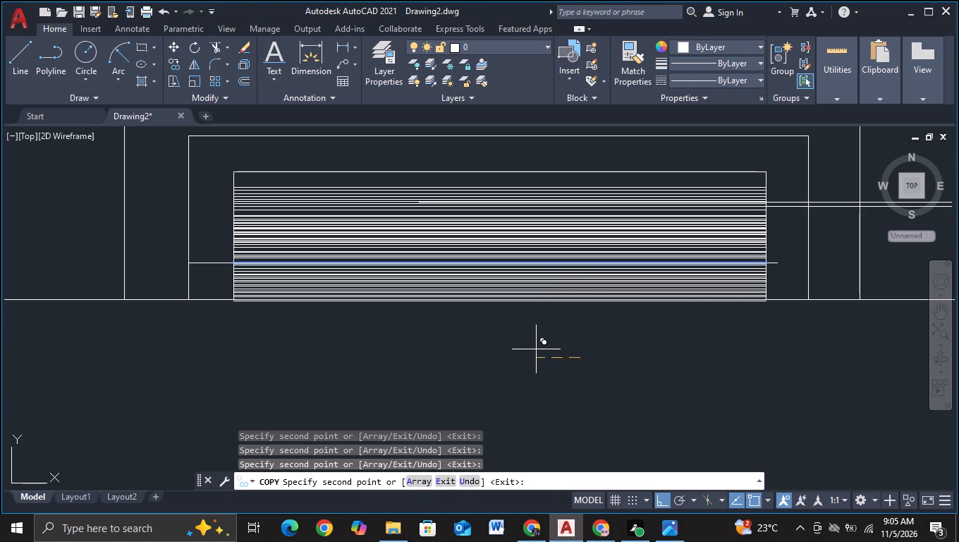
click(539, 335)
click(541, 315)
click(542, 296)
drag(544, 276, 541, 299)
drag(540, 299, 538, 311)
drag(535, 314, 527, 321)
click(518, 325)
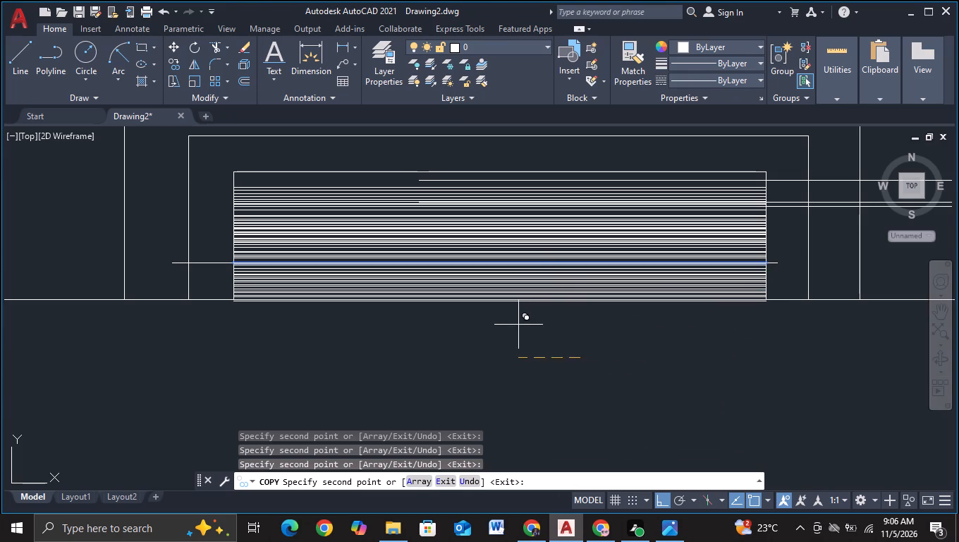
Place a last round of horizontal line copies over the innermost frame and end the copying.
click(556, 301)
double_click(551, 308)
click(551, 301)
triple_click(550, 307)
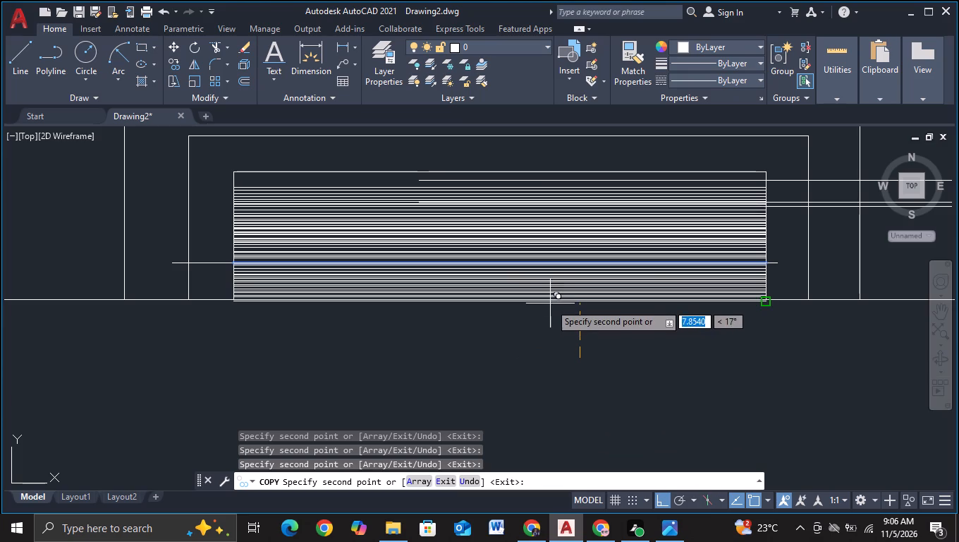
click(550, 303)
drag(549, 308, 546, 318)
drag(544, 323, 541, 336)
click(536, 352)
drag(536, 354, 535, 366)
click(535, 367)
drag(536, 356, 542, 338)
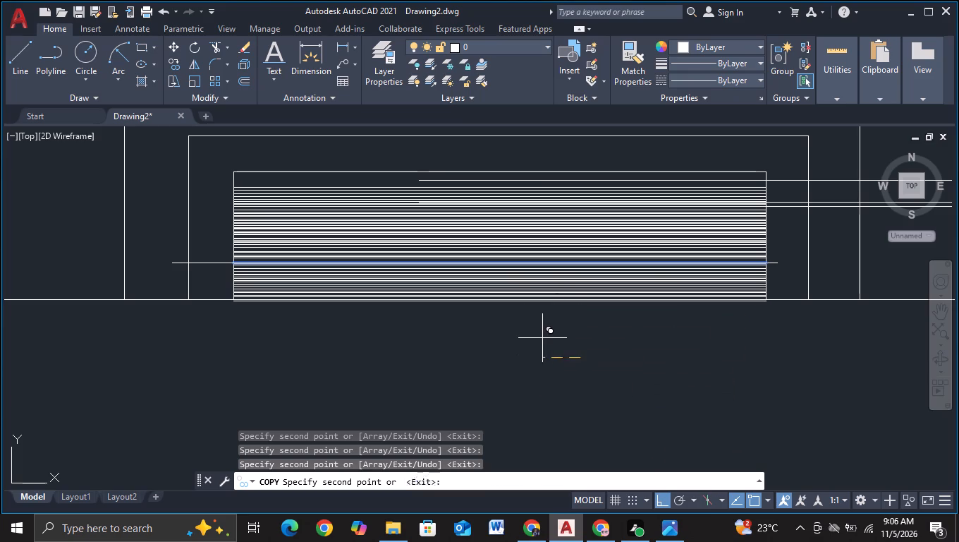
click(542, 333)
key(Escape)
Erase the group of stray long lines extending through the frames' right sides near the top of the stripes.
scroll(542, 333, down, 2)
middle_drag(564, 340, 480, 340)
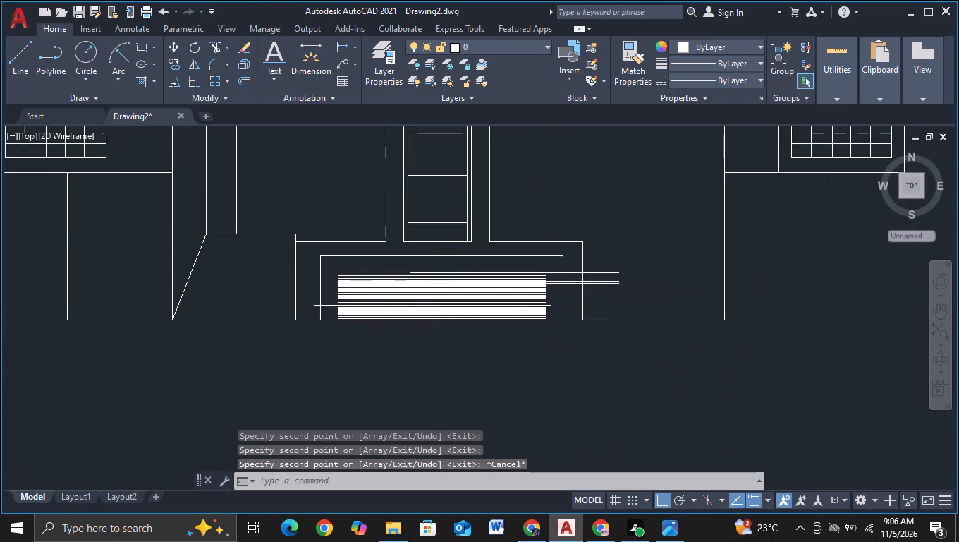
scroll(528, 324, up, 2)
scroll(546, 320, down, 6)
scroll(547, 337, up, 3)
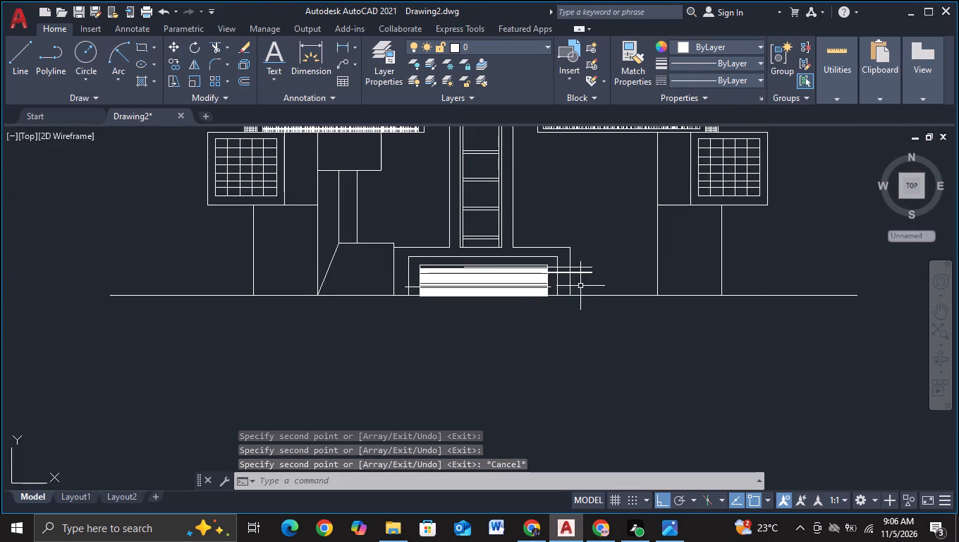
scroll(584, 275, up, 3)
click(576, 226)
click(563, 287)
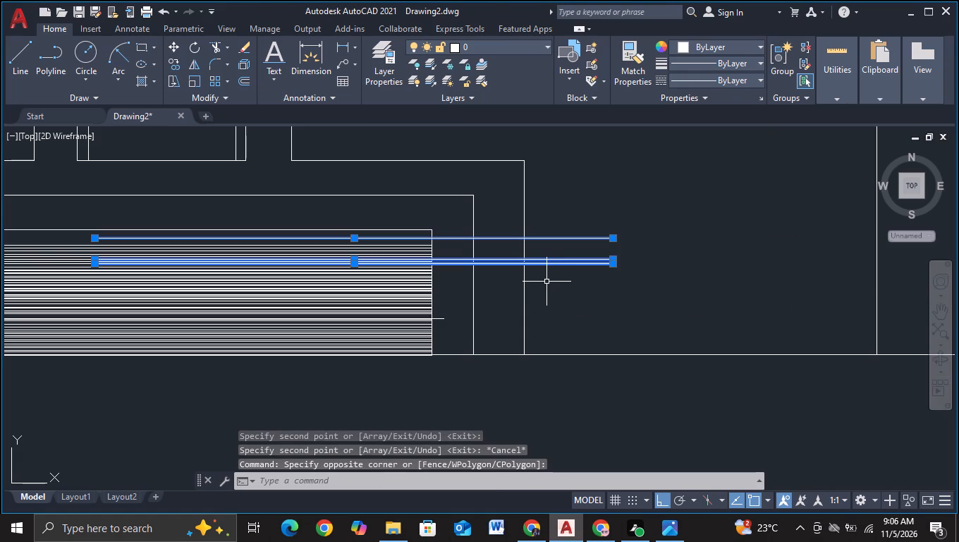
key(Delete)
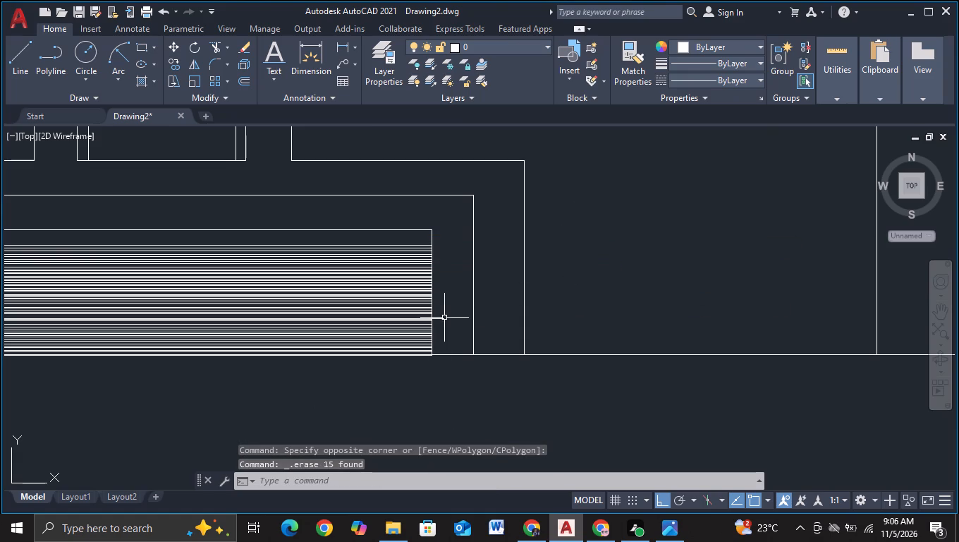
Erase, one by one, the remaining stripes that stick out slightly past the innermost frame's right edge.
click(444, 318)
key(Delete)
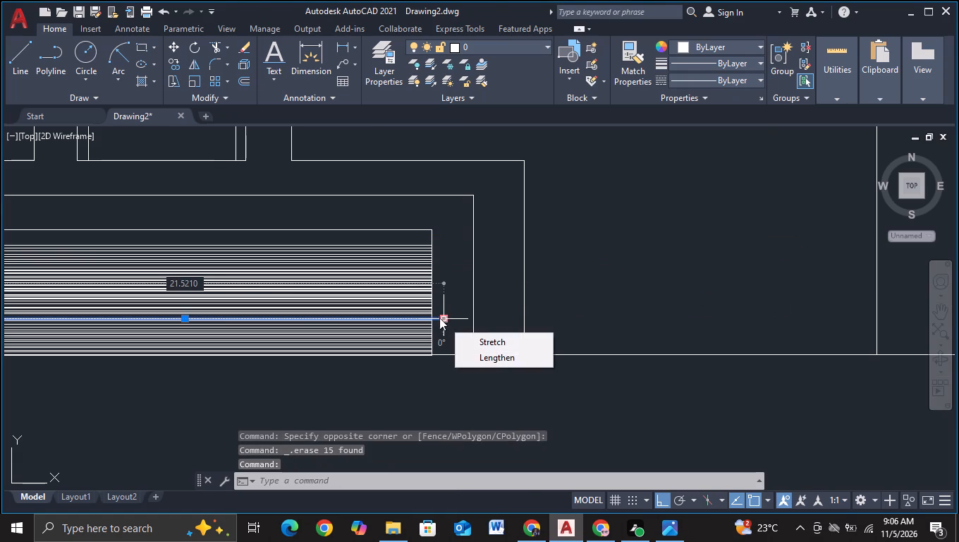
key(Delete)
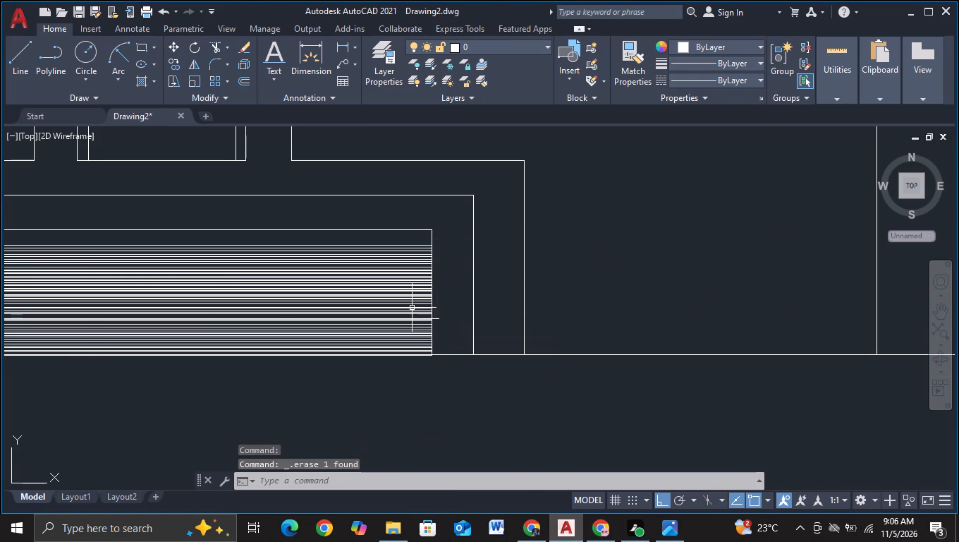
scroll(393, 349, down, 1)
scroll(426, 330, up, 2)
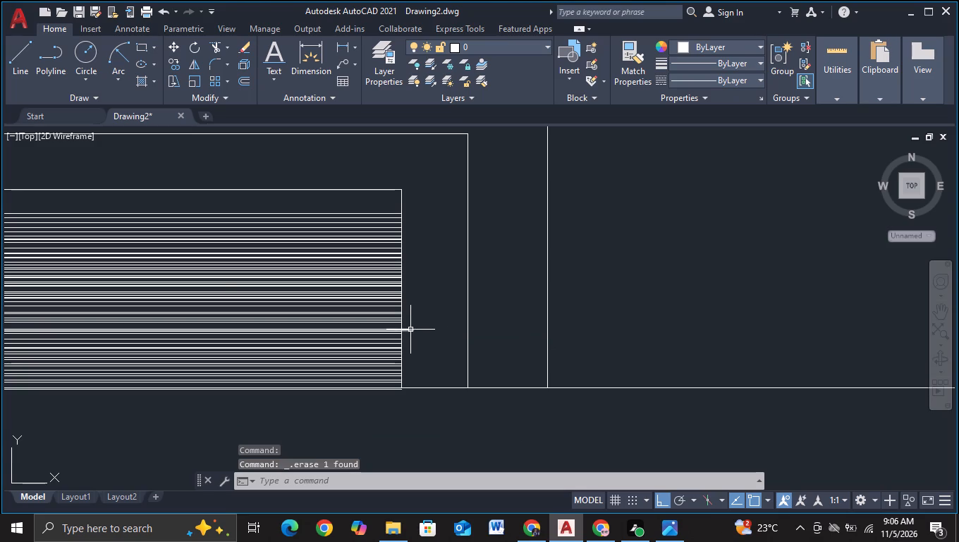
click(410, 330)
key(Delete)
key(Delete)
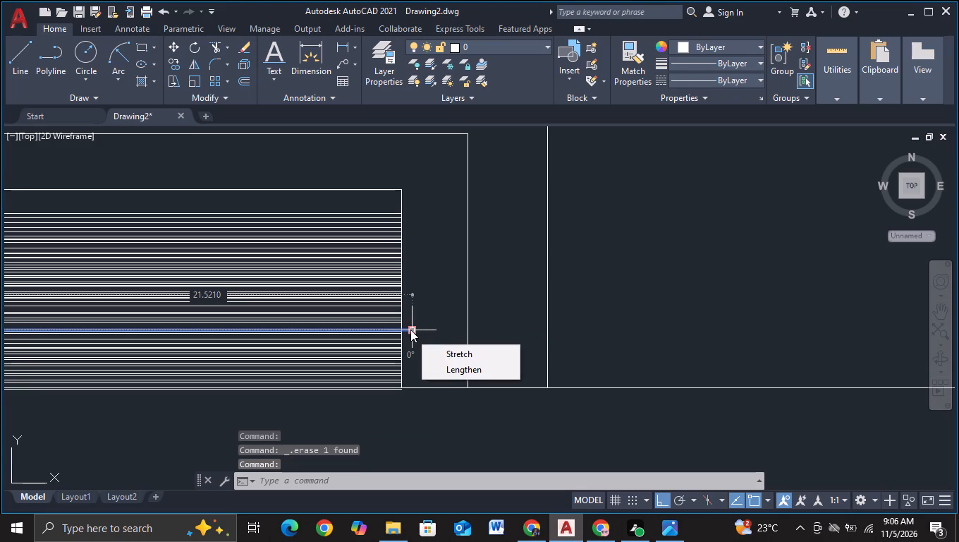
key(Escape)
click(410, 330)
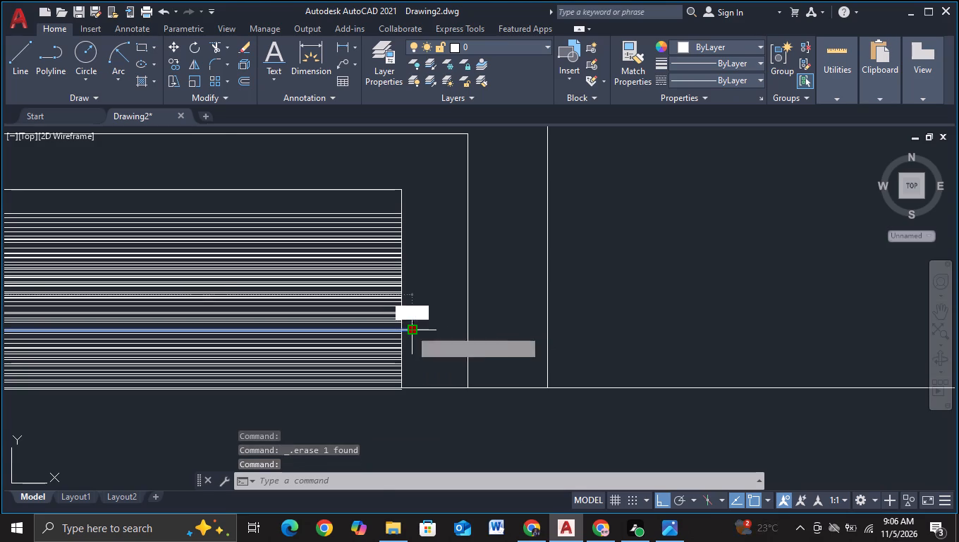
key(Escape)
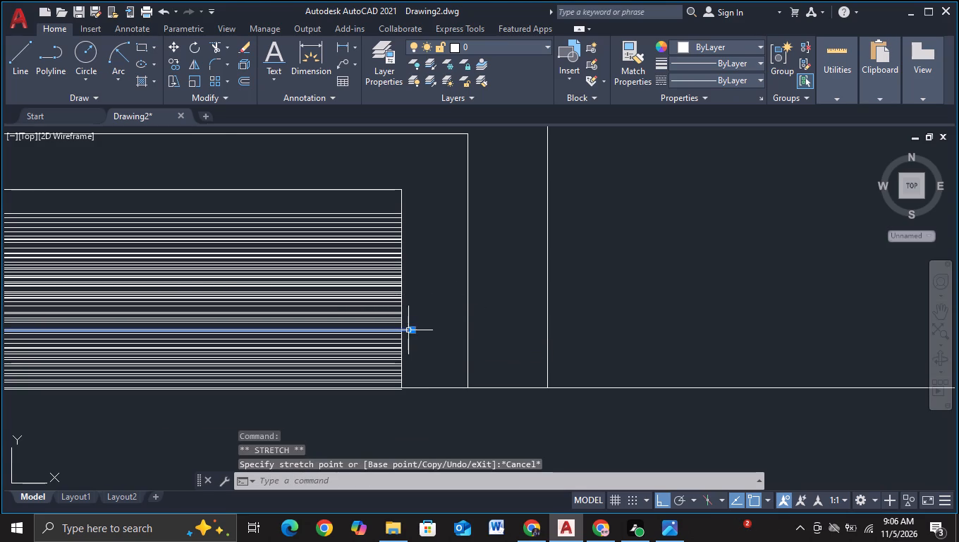
click(408, 330)
key(Delete)
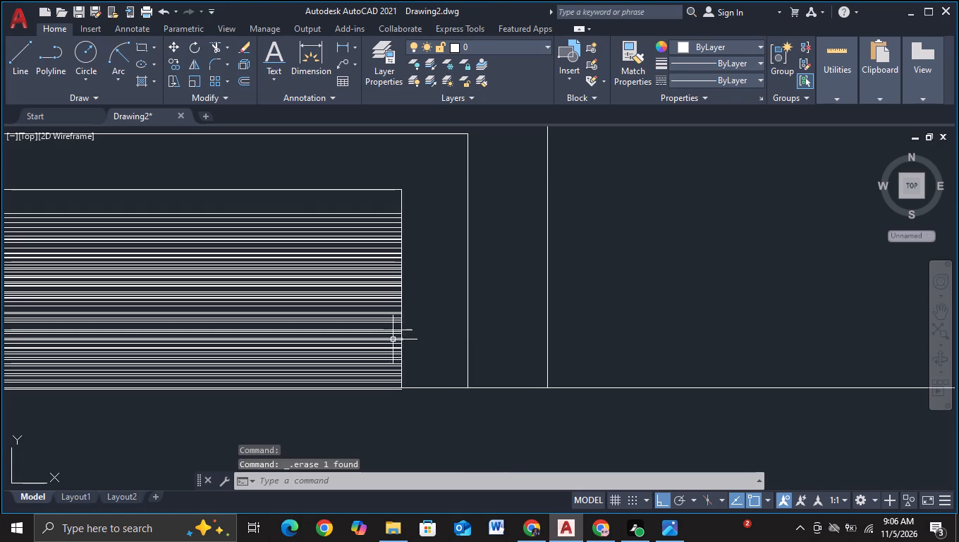
scroll(407, 324, up, 3)
click(390, 356)
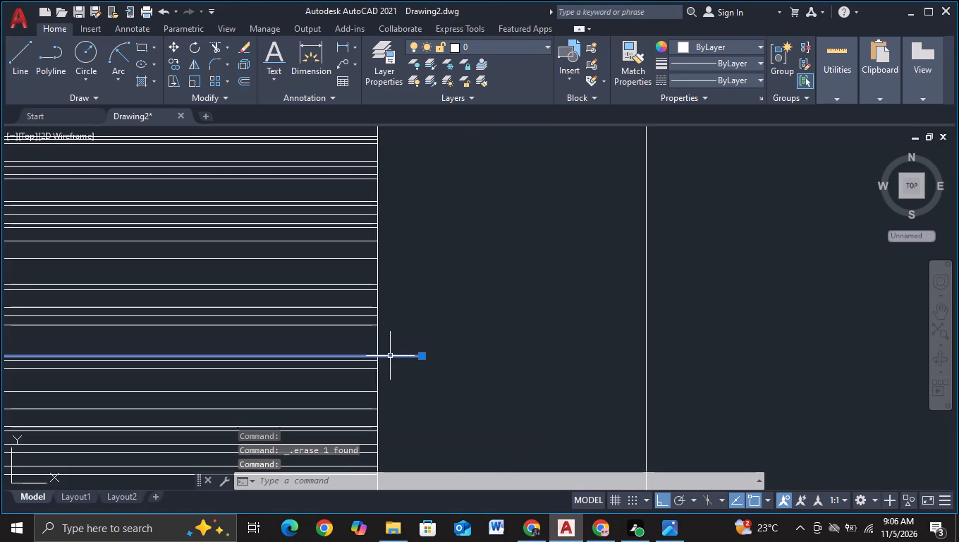
key(Delete)
Erase the group of stray lines sticking out past the innermost frame's left edge.
scroll(390, 356, down, 5)
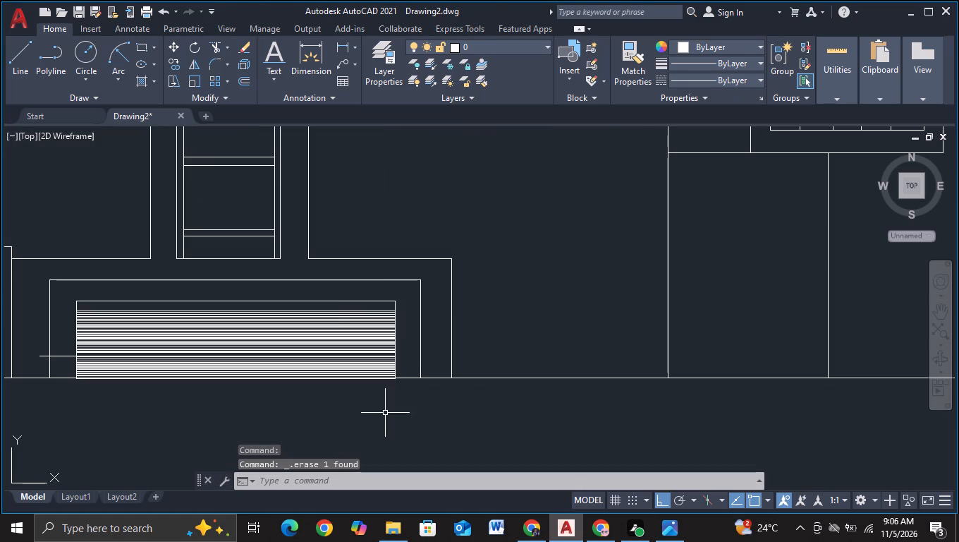
middle_drag(375, 423, 698, 383)
scroll(475, 335, up, 2)
click(265, 276)
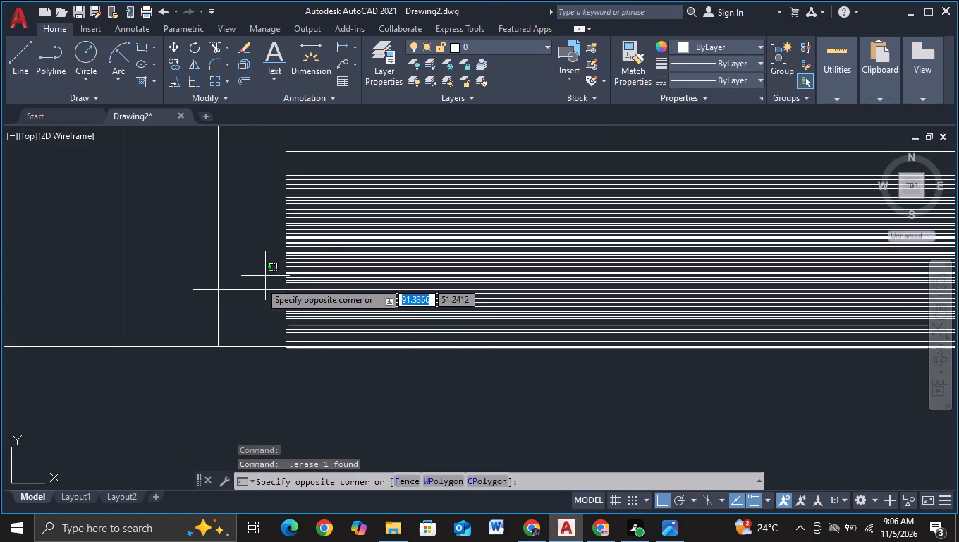
click(253, 296)
key(Delete)
Erase, one by one, the remaining stripes that overshoot the innermost frame's left edge.
scroll(233, 321, down, 2)
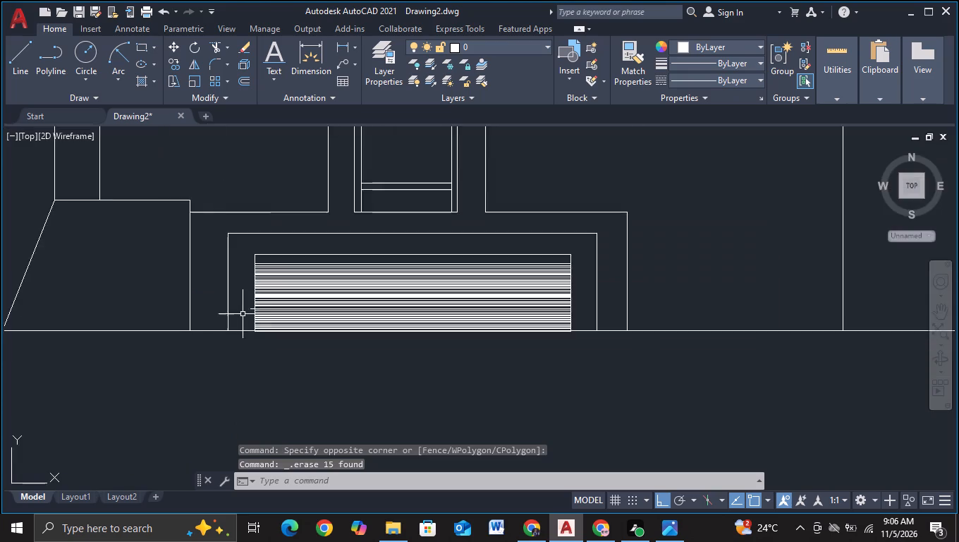
scroll(243, 313, up, 3)
click(274, 298)
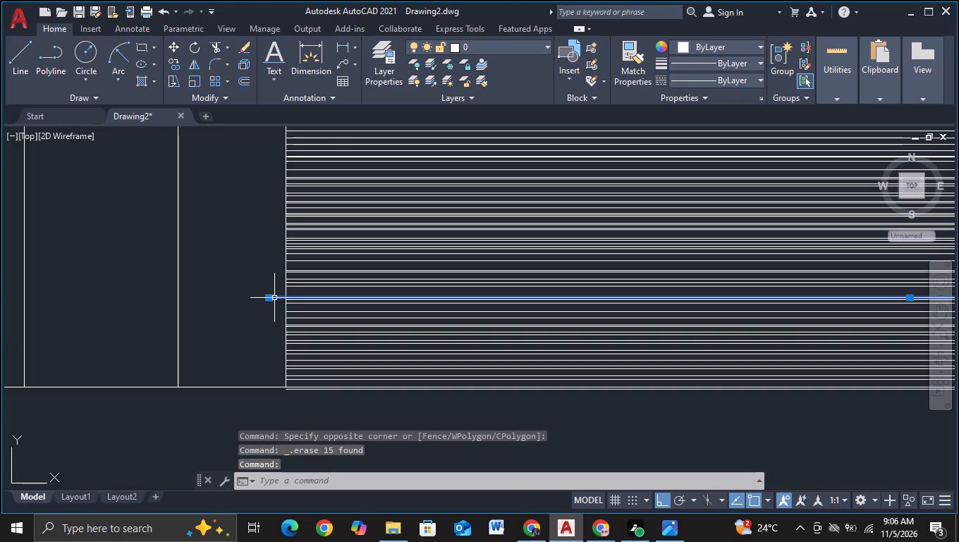
key(Delete)
scroll(274, 298, down, 3)
scroll(267, 310, up, 3)
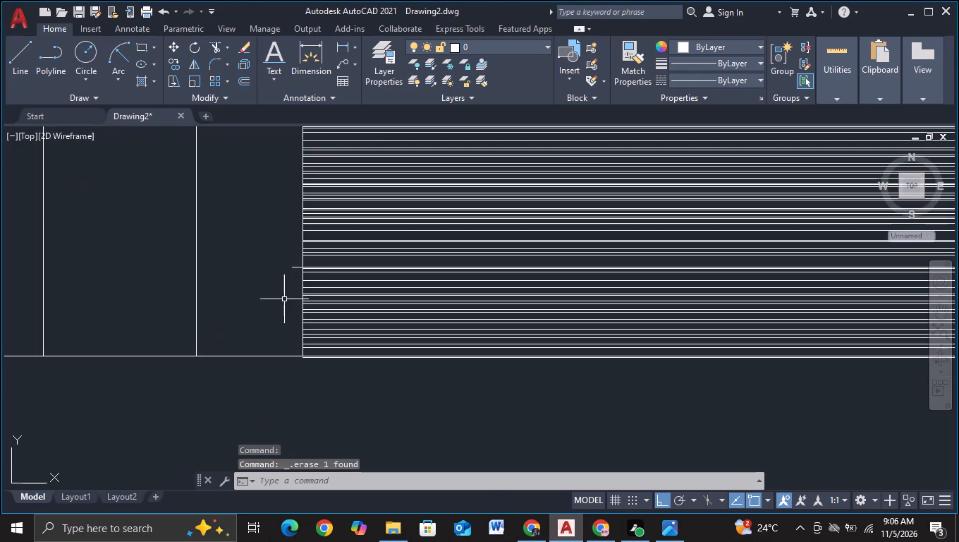
click(297, 269)
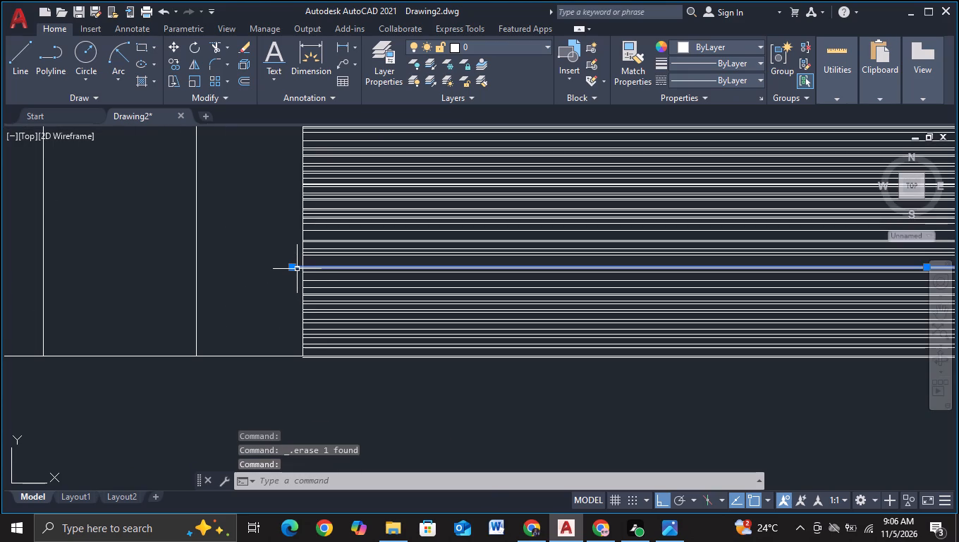
key(Delete)
scroll(297, 269, down, 3)
scroll(293, 282, up, 7)
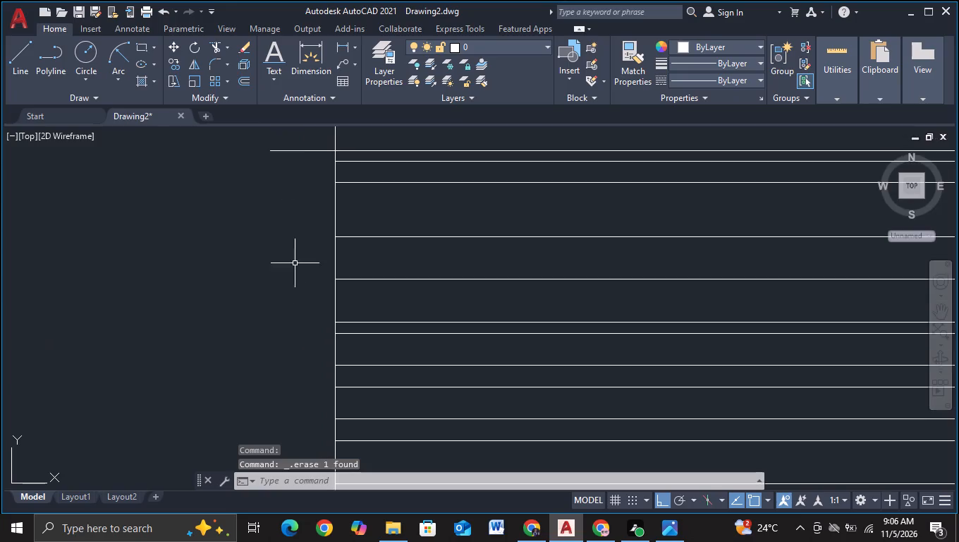
click(318, 136)
click(286, 198)
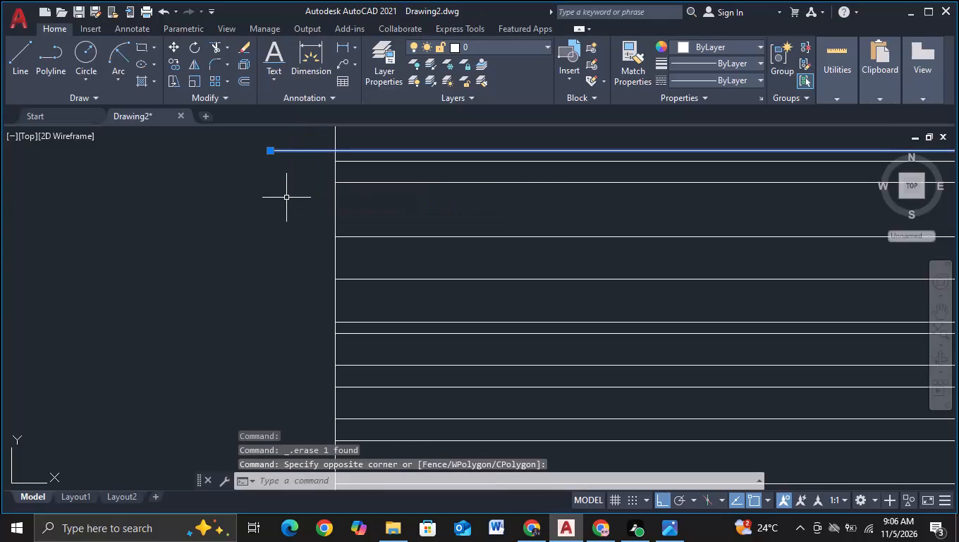
key(Delete)
Examine the striped innermost frame and its surroundings for leftover stray lines or gaps.
scroll(275, 208, down, 9)
scroll(329, 258, up, 1)
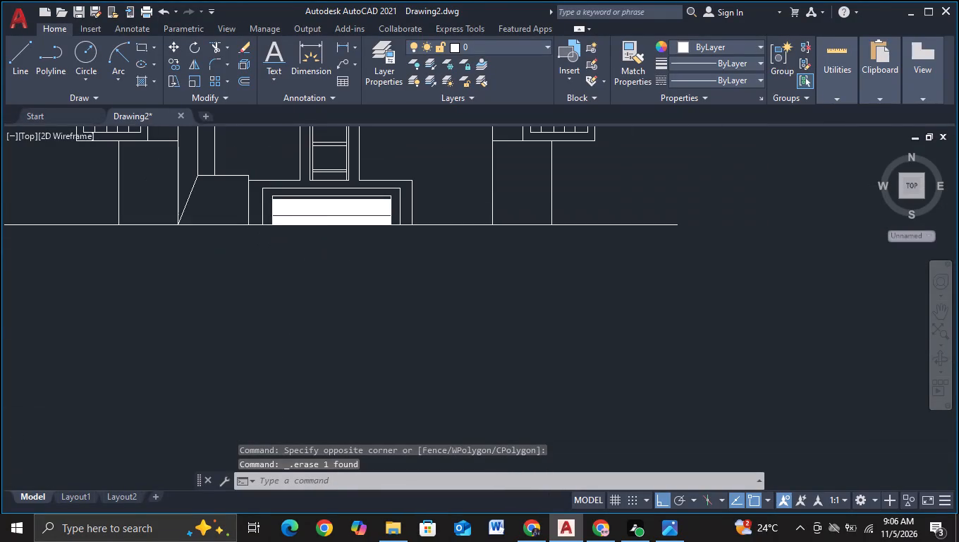
scroll(329, 258, up, 1)
middle_drag(333, 259, 425, 411)
scroll(455, 356, up, 2)
middle_drag(440, 342, 477, 378)
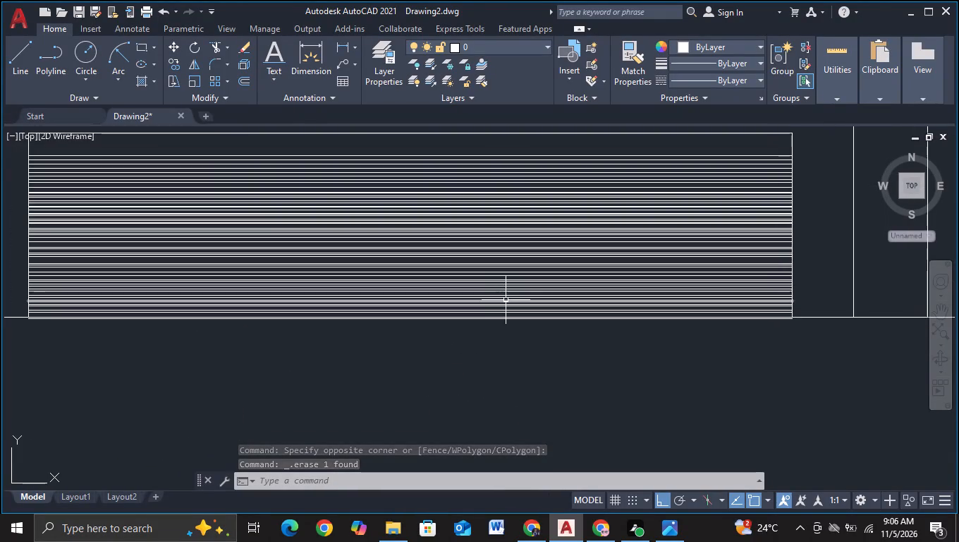
Copy a stripe near the innermost frame's base vertically to several spots in the frame's lower half.
click(506, 299)
key(v)
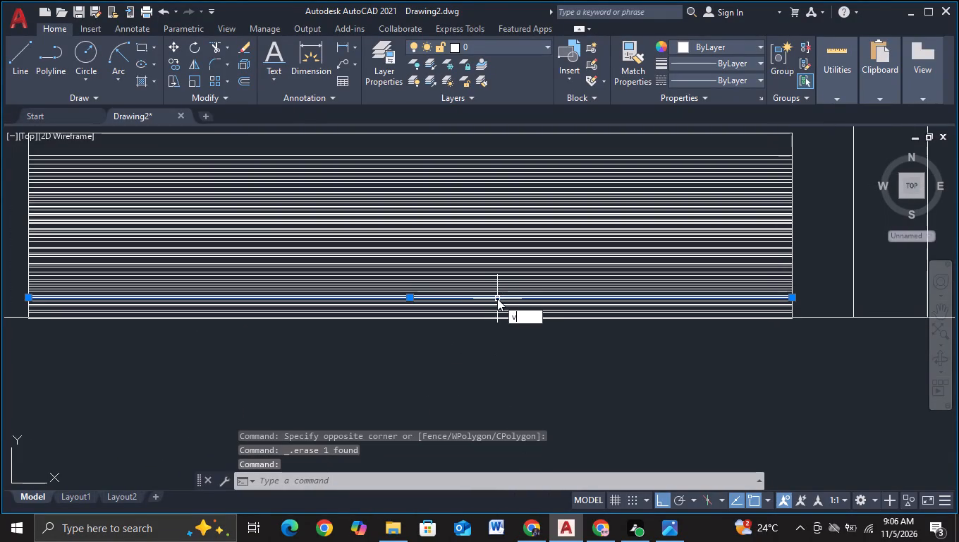
key(BackSpace)
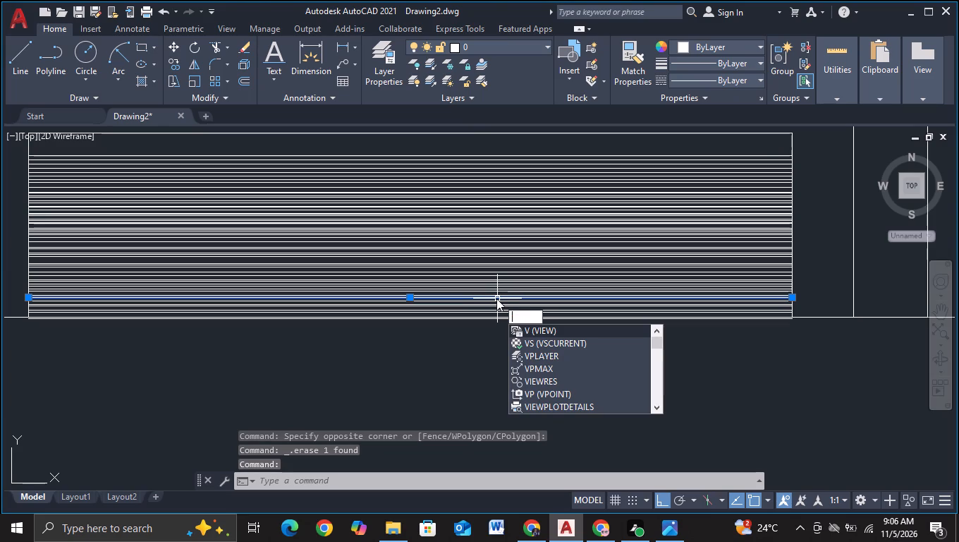
key(c)
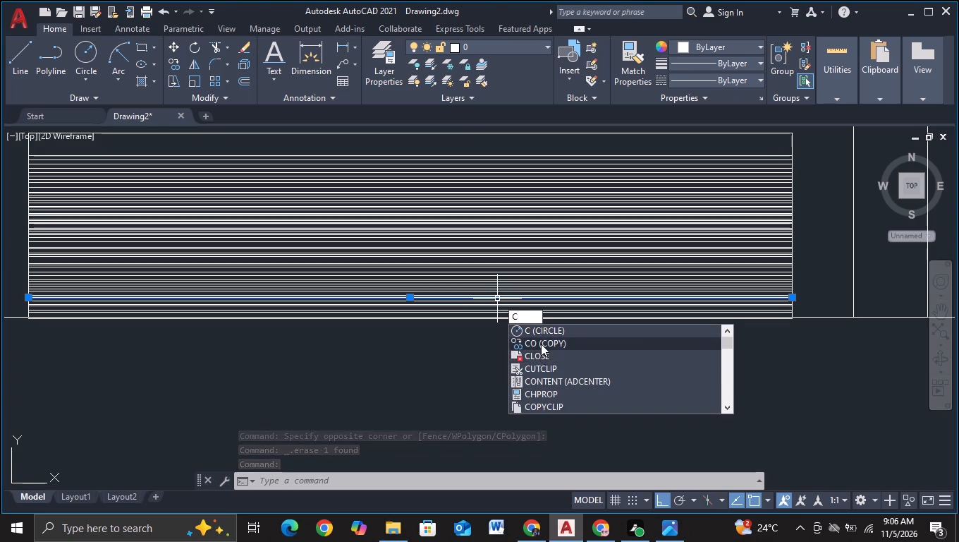
click(541, 344)
click(524, 390)
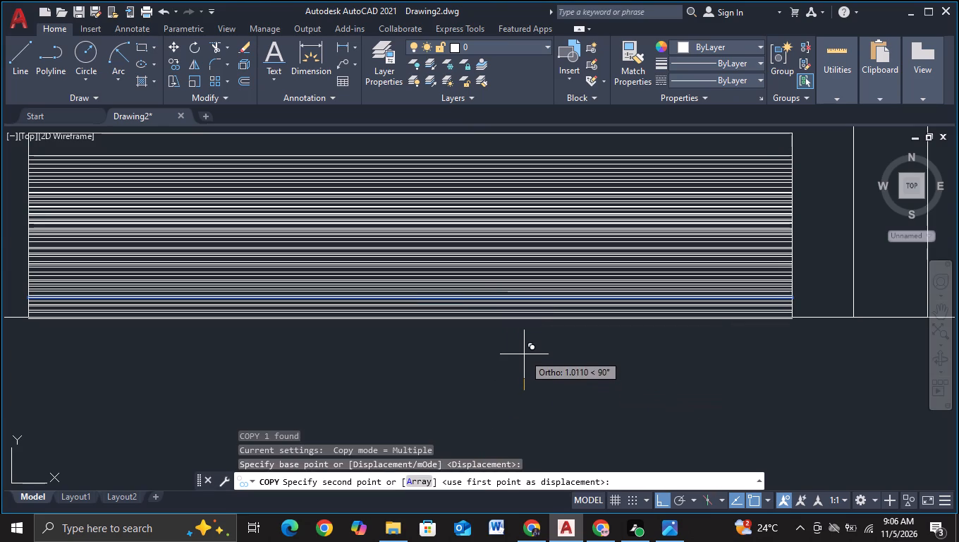
click(524, 353)
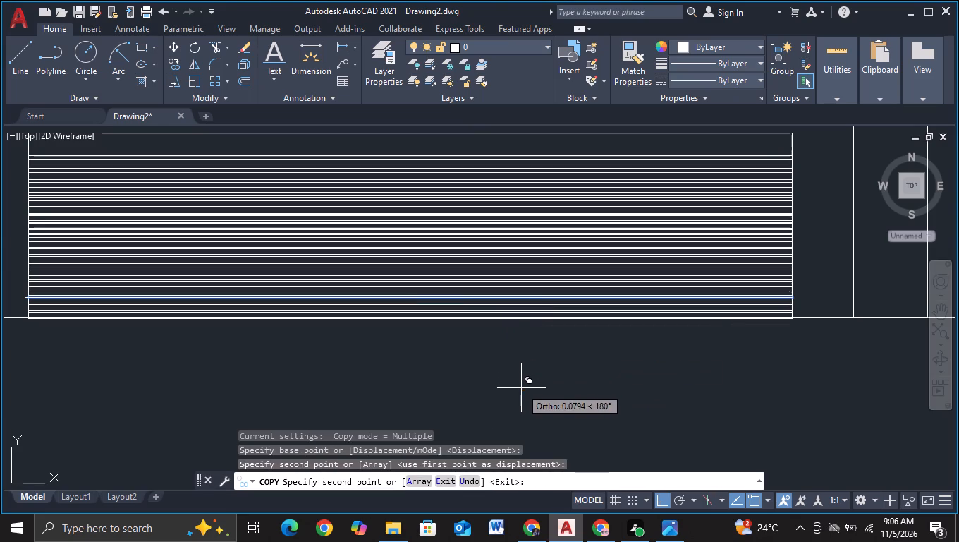
click(521, 387)
click(521, 363)
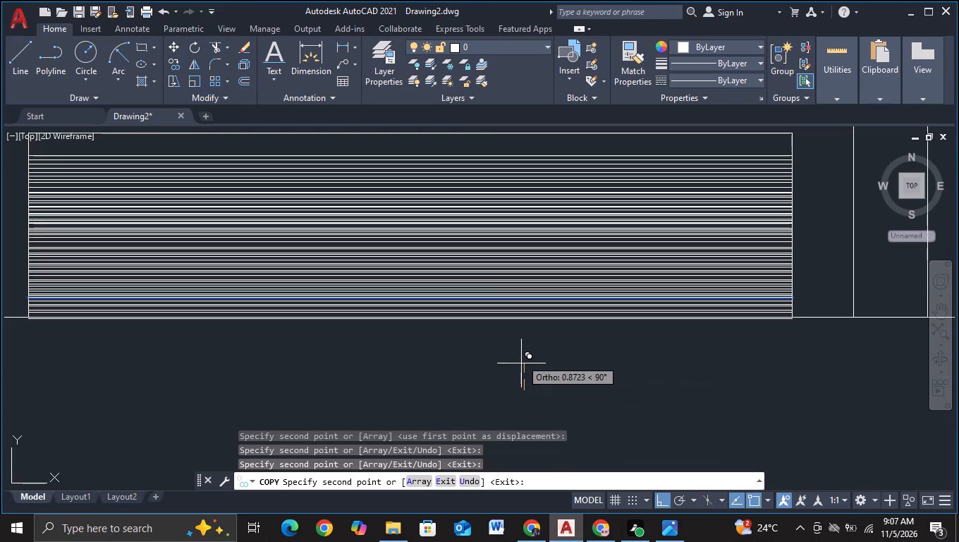
click(517, 338)
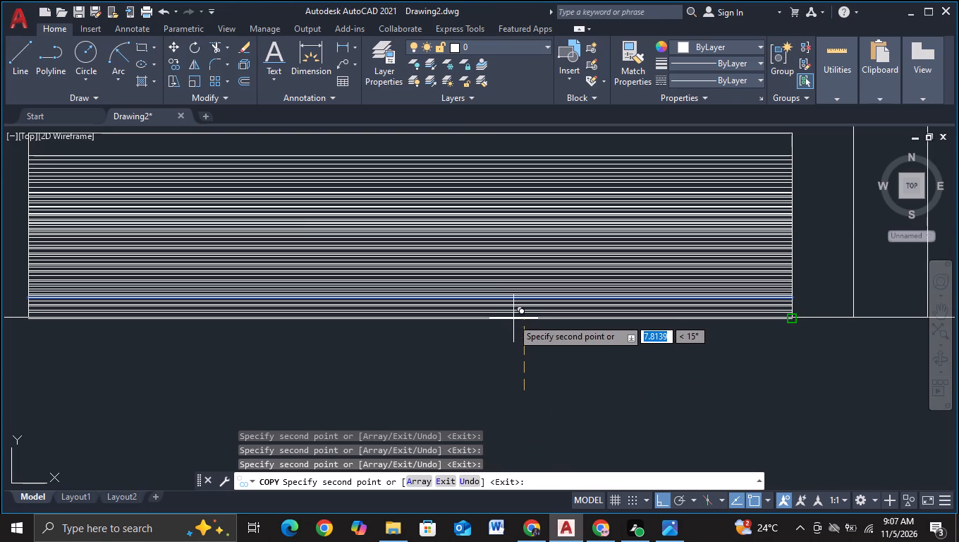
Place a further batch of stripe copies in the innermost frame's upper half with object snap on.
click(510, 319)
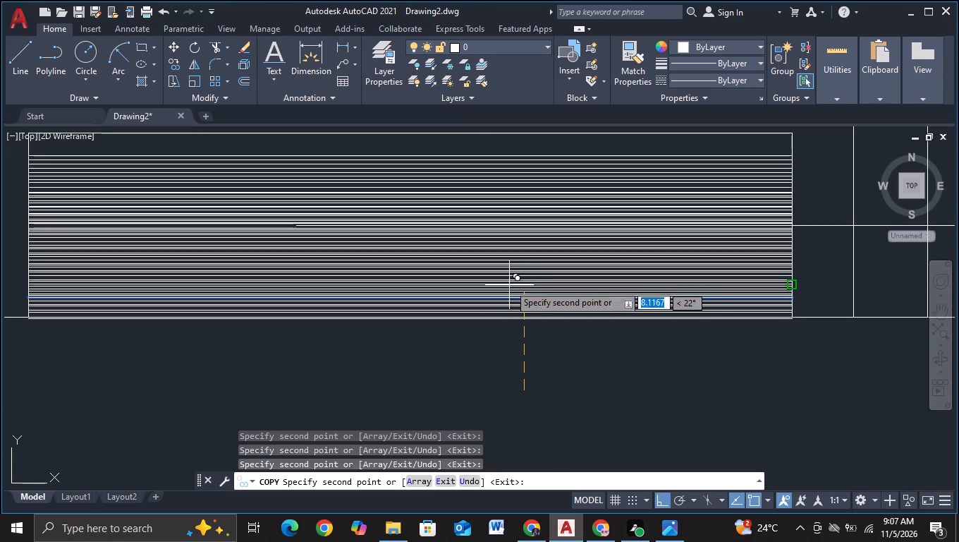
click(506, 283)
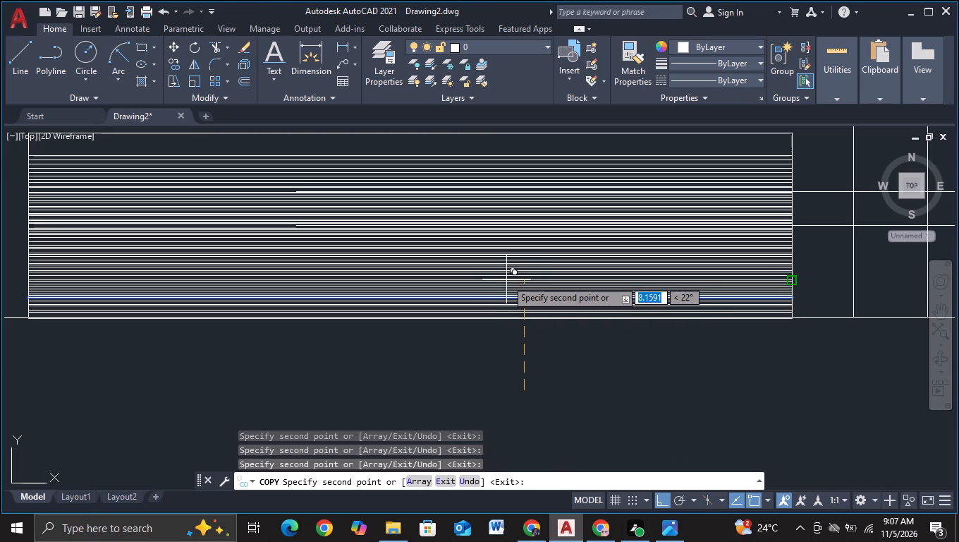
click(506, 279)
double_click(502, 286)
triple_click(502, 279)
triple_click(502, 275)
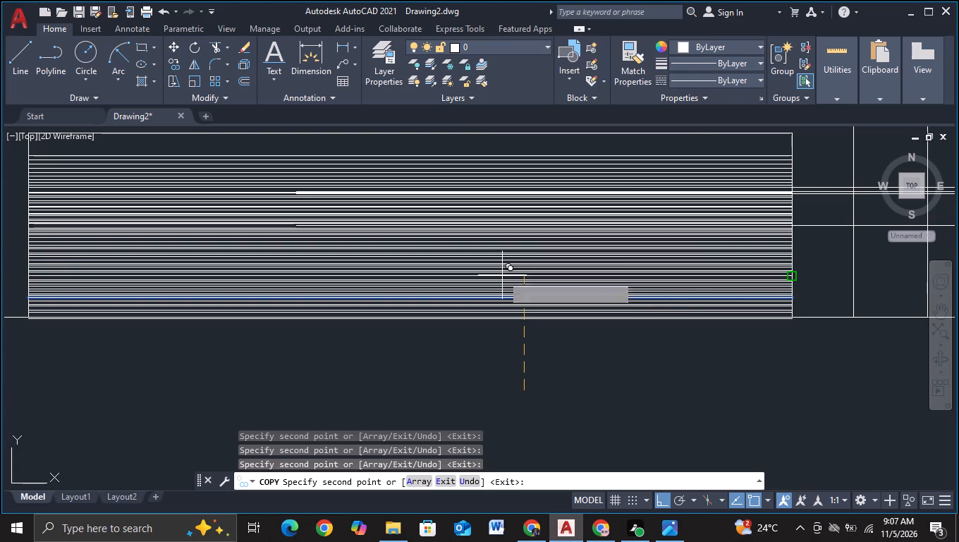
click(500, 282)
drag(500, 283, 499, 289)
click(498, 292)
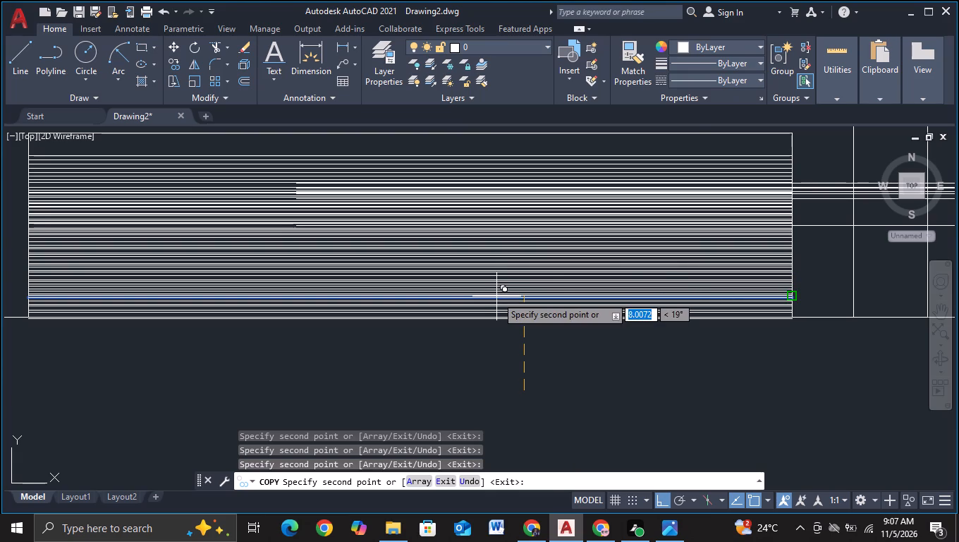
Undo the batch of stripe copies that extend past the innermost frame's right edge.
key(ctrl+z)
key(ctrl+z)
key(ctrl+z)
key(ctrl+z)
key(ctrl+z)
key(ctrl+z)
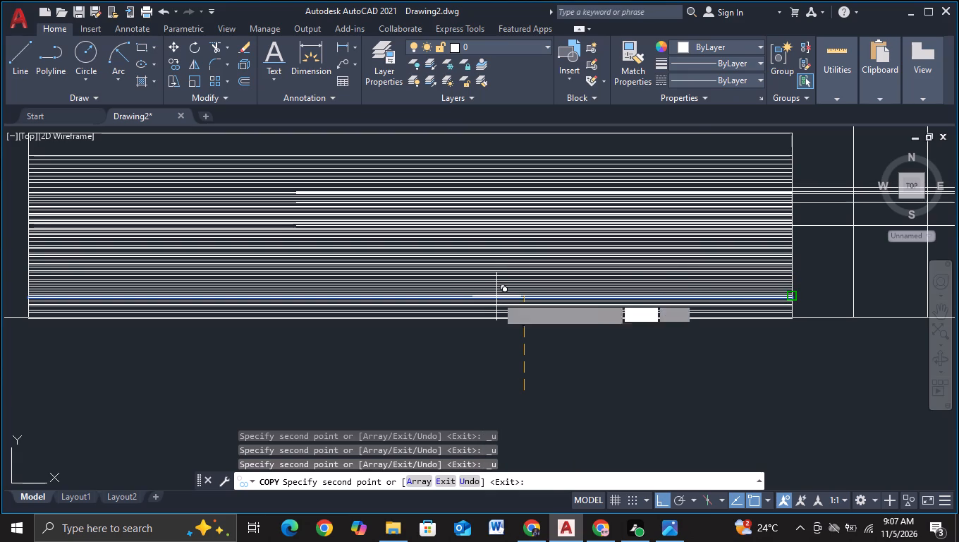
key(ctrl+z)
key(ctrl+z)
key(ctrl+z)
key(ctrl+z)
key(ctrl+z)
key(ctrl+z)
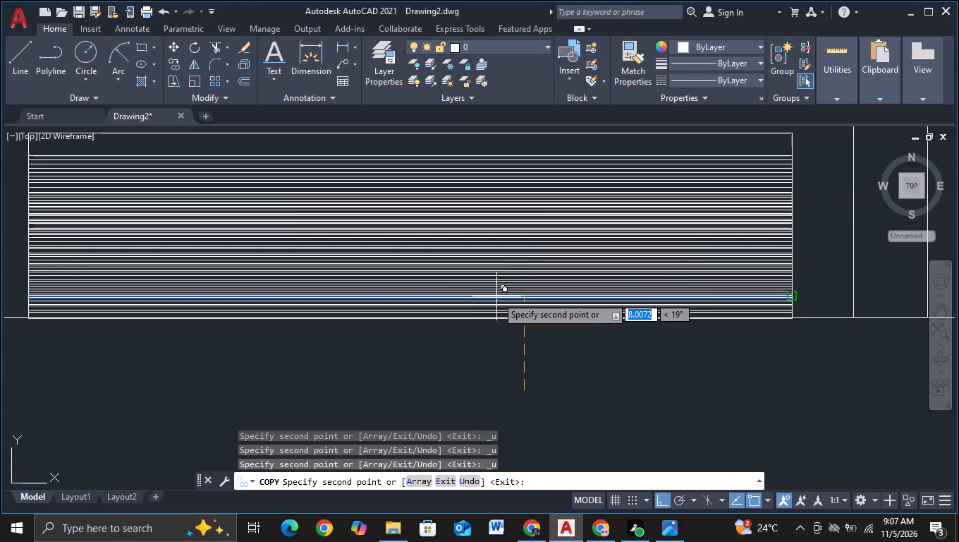
Turn object snap off and copy the same stripe into gaps over the innermost frame's height.
key(F3)
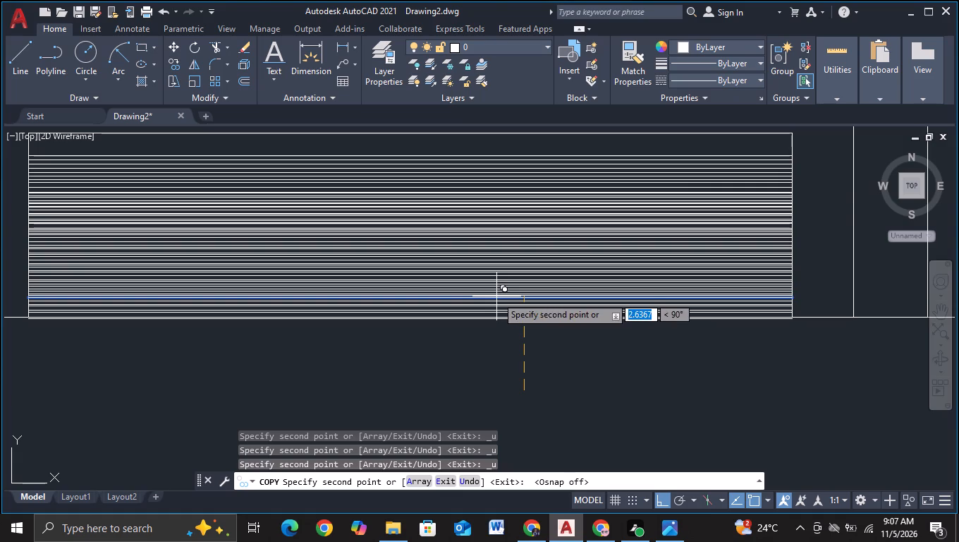
click(488, 279)
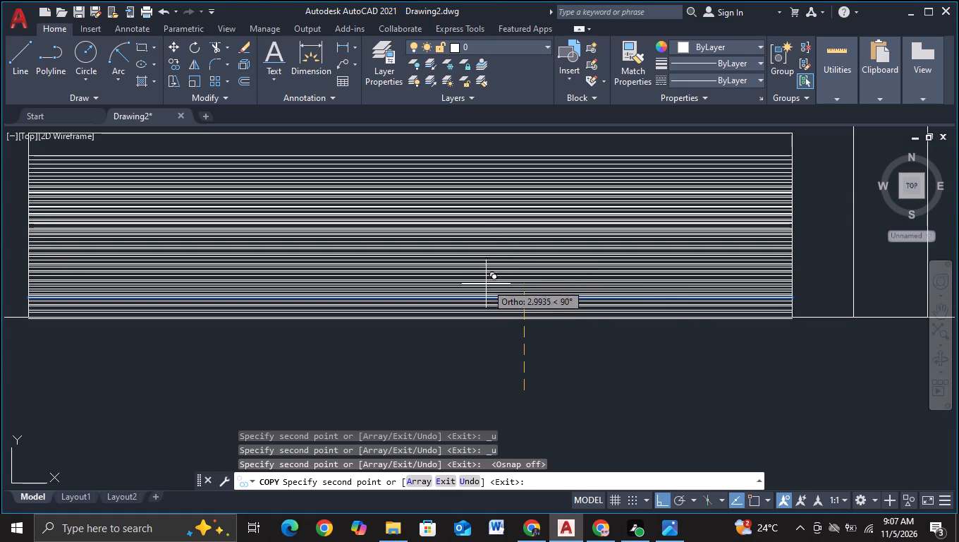
click(486, 286)
click(485, 283)
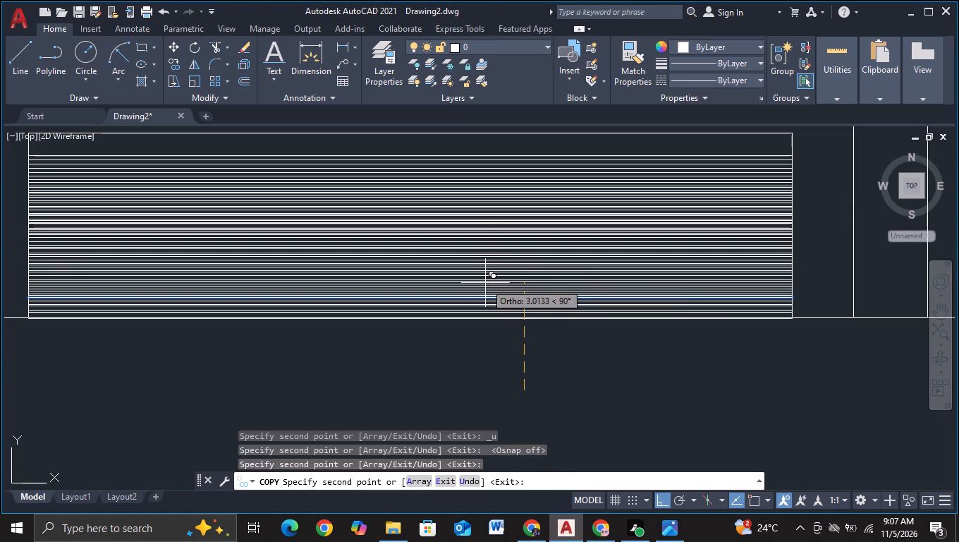
click(475, 318)
click(472, 333)
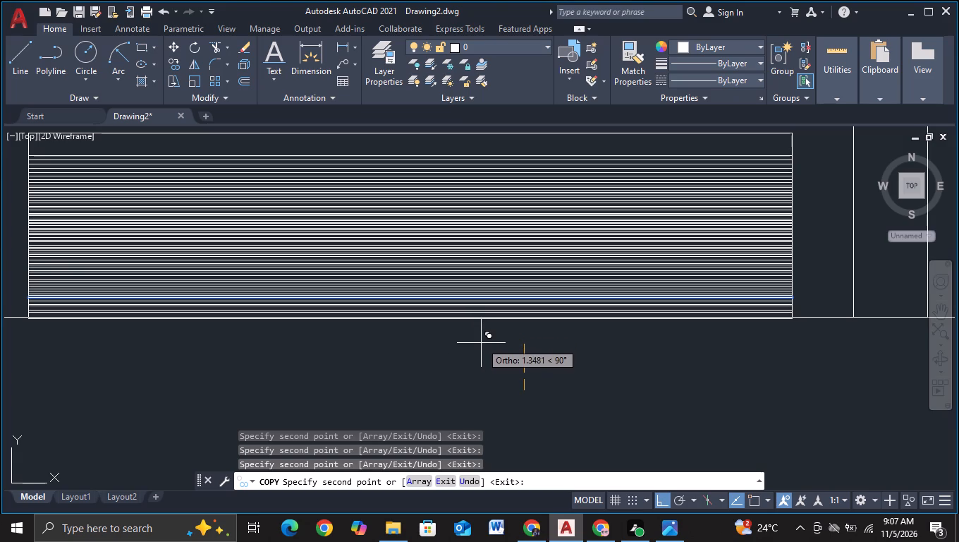
click(481, 344)
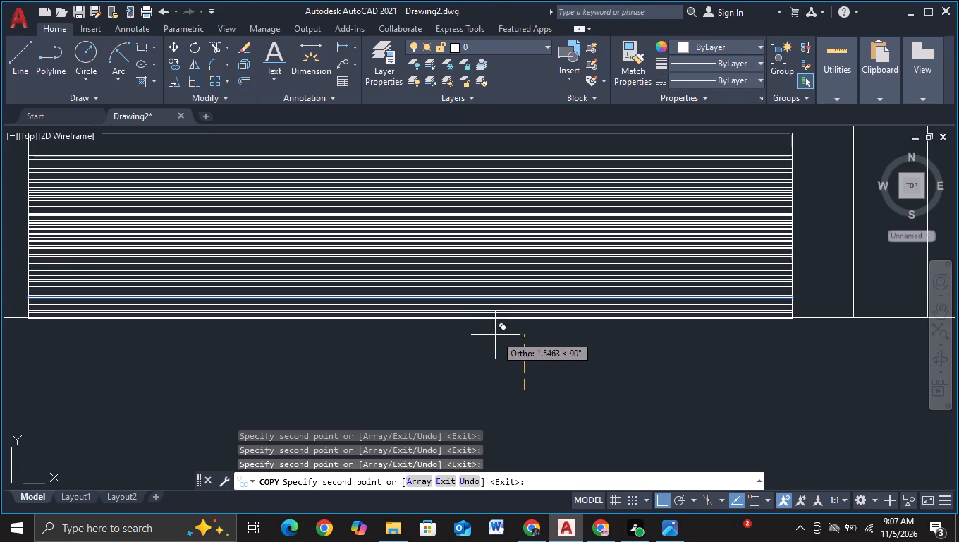
click(537, 408)
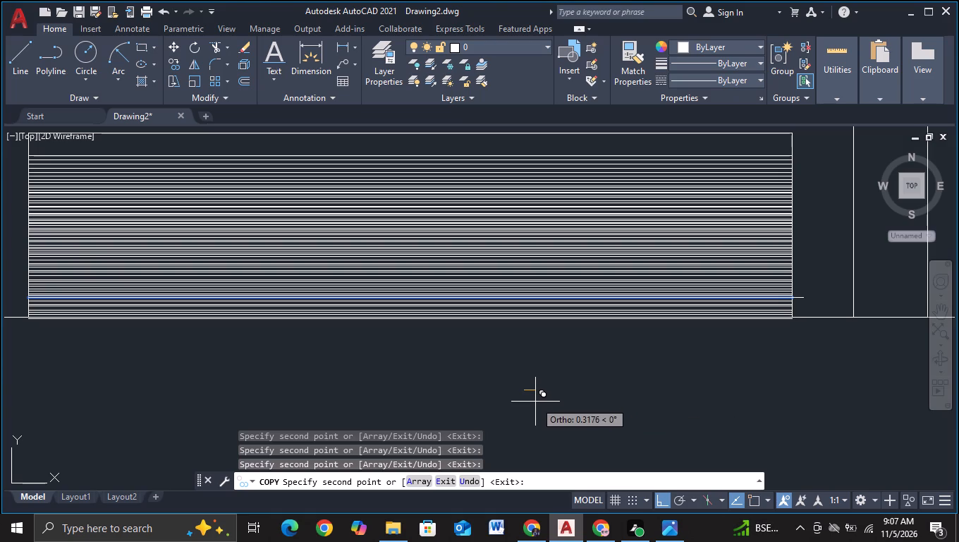
click(534, 401)
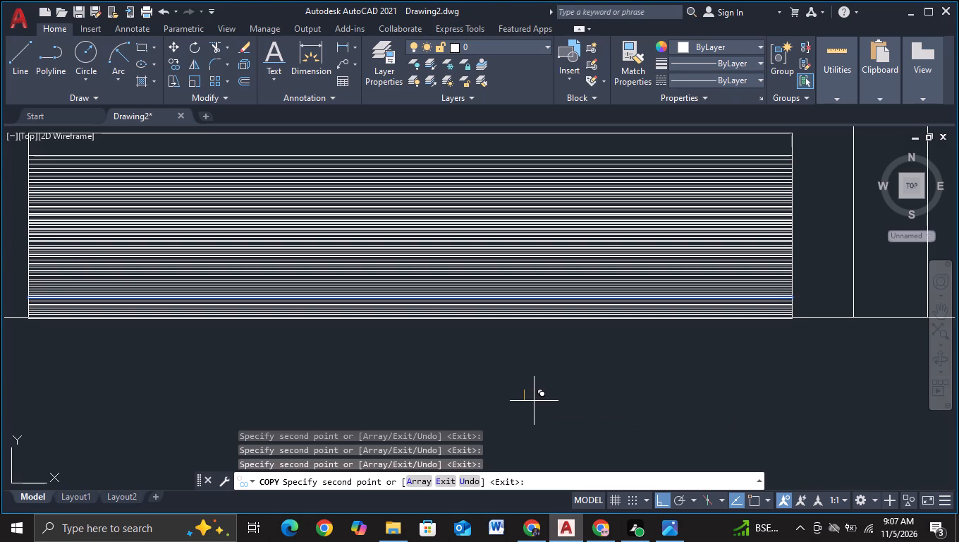
click(523, 370)
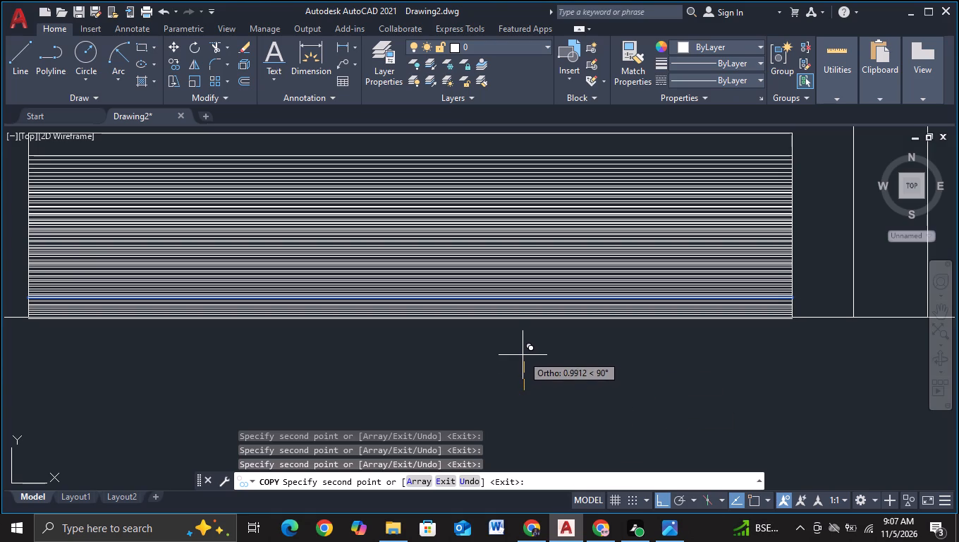
click(523, 355)
click(522, 352)
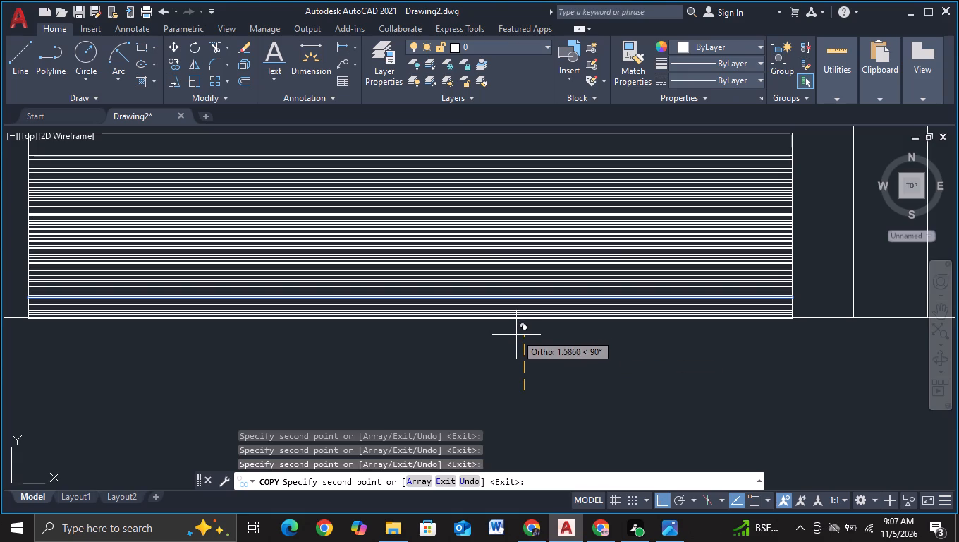
click(515, 336)
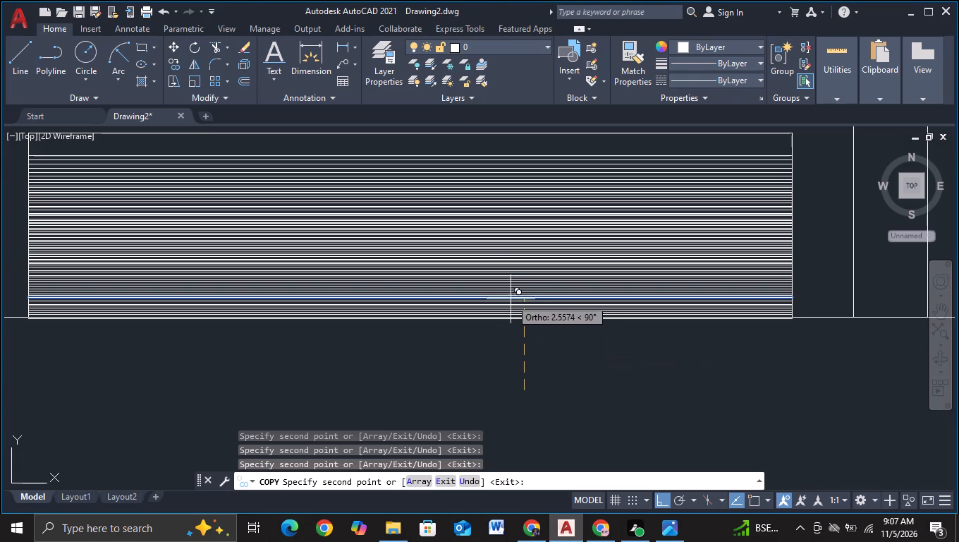
Add closely spaced copies of the stripe upward through the top part of the innermost frame.
click(510, 300)
double_click(510, 306)
click(508, 289)
click(508, 284)
triple_click(508, 279)
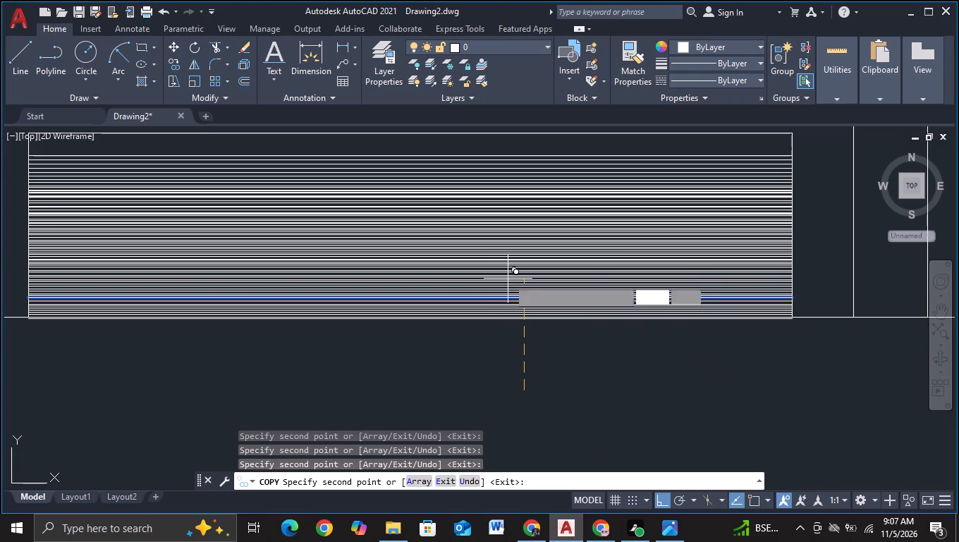
triple_click(508, 273)
triple_click(508, 266)
triple_click(510, 260)
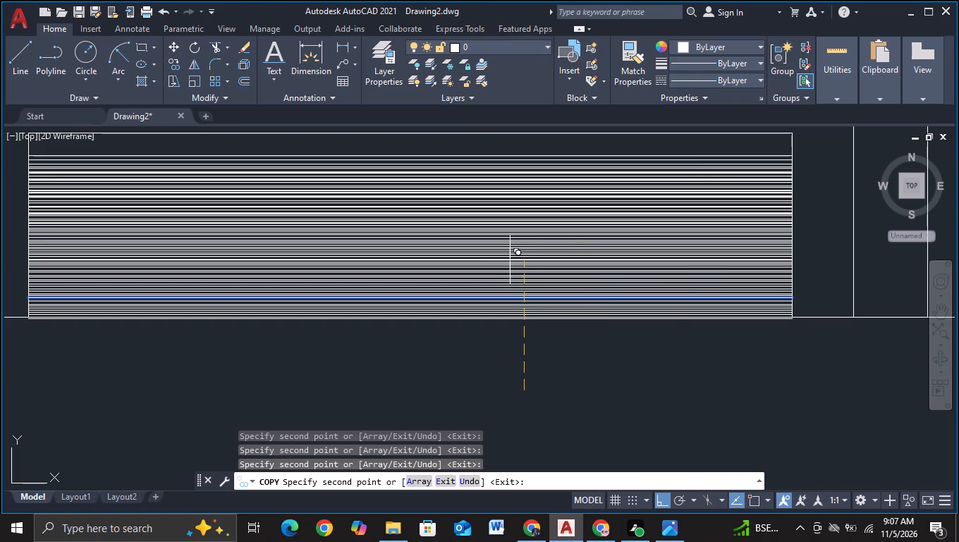
click(510, 258)
Pack more stripe copies between the existing lines in the upper part of the innermost frame.
drag(510, 258, 509, 267)
click(509, 269)
click(510, 277)
drag(511, 284, 511, 290)
click(512, 294)
drag(513, 292, 515, 279)
double_click(515, 270)
double_click(515, 263)
drag(514, 265, 513, 273)
drag(513, 274, 513, 280)
click(512, 282)
double_click(511, 289)
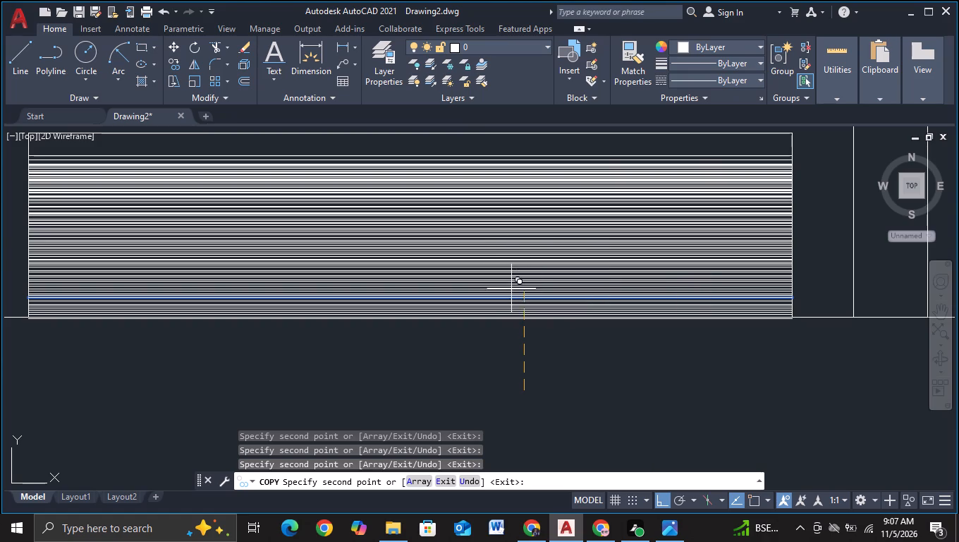
Fill the innermost frame's middle and lower parts with more closely spaced stripe copies and finish copying.
click(511, 298)
drag(511, 303, 511, 310)
click(511, 311)
double_click(511, 315)
double_click(511, 296)
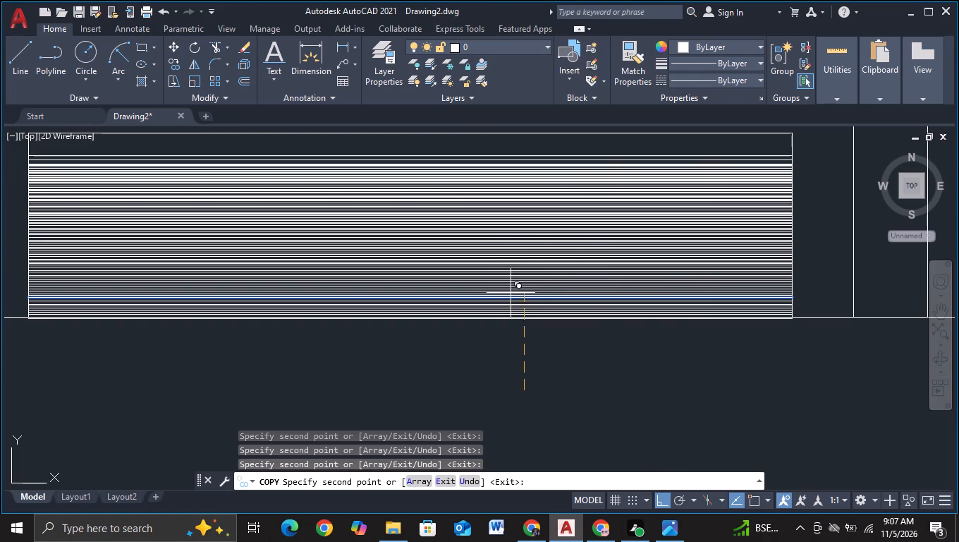
double_click(508, 302)
click(511, 296)
click(508, 306)
click(508, 313)
drag(507, 322, 506, 332)
drag(506, 332, 507, 342)
drag(507, 345, 506, 354)
drag(506, 358, 508, 361)
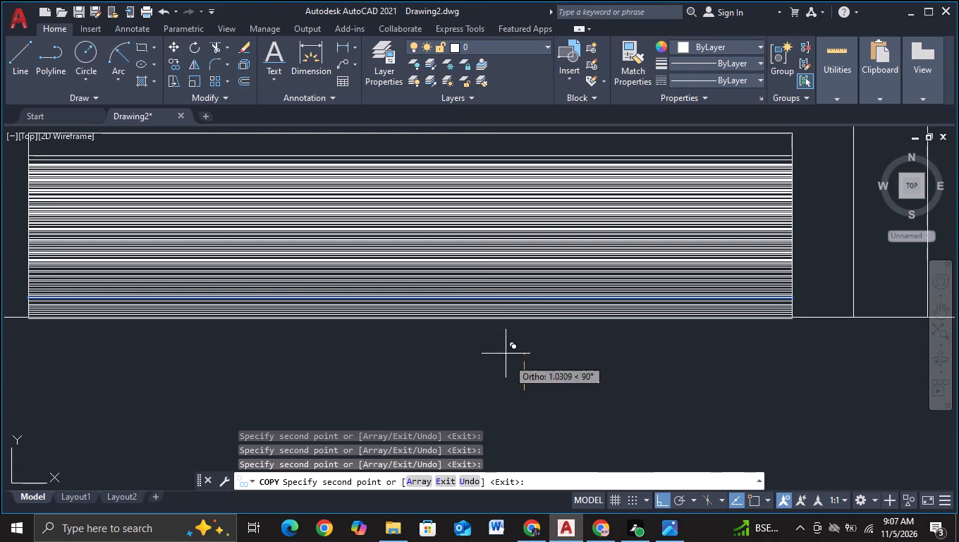
drag(508, 361, 511, 366)
drag(511, 366, 510, 378)
click(510, 378)
double_click(512, 366)
double_click(512, 361)
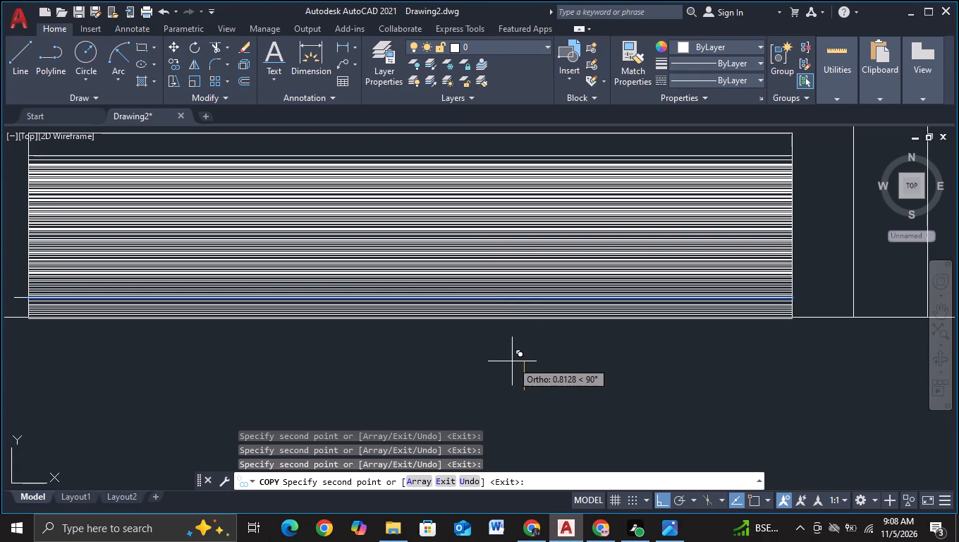
key(Escape)
Trim the stripe end that sticks out past the innermost frame's left edge near the ground line.
scroll(512, 361, down, 3)
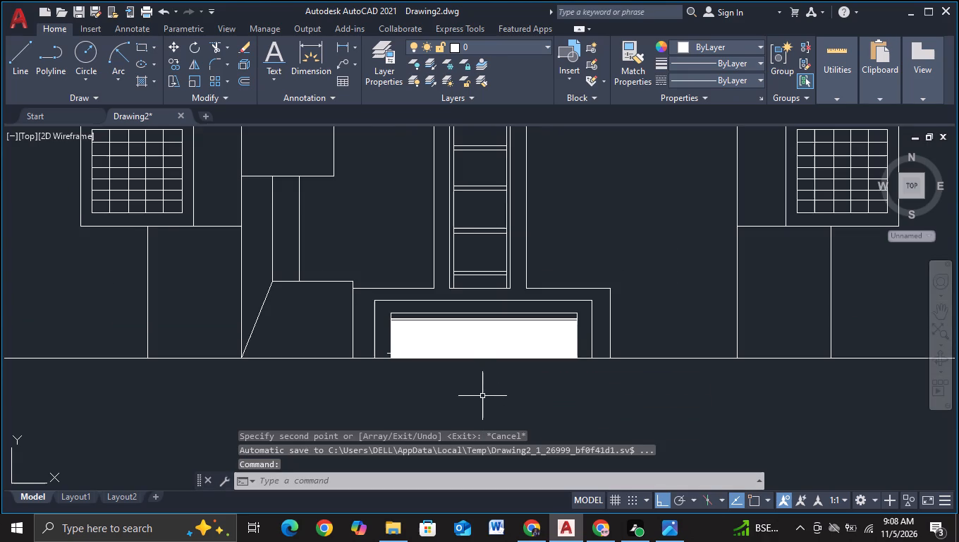
click(215, 43)
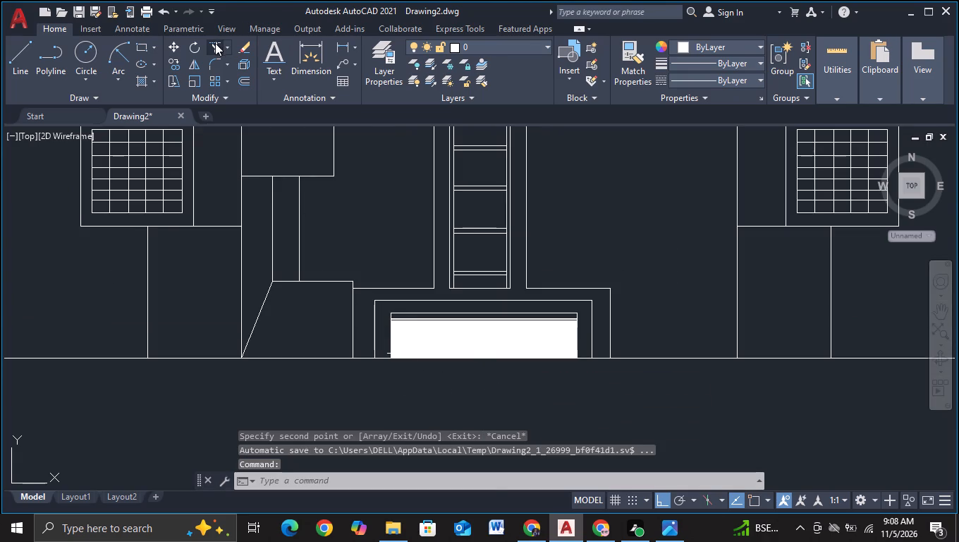
scroll(394, 284, up, 2)
middle_drag(350, 436, 348, 336)
scroll(350, 437, up, 1)
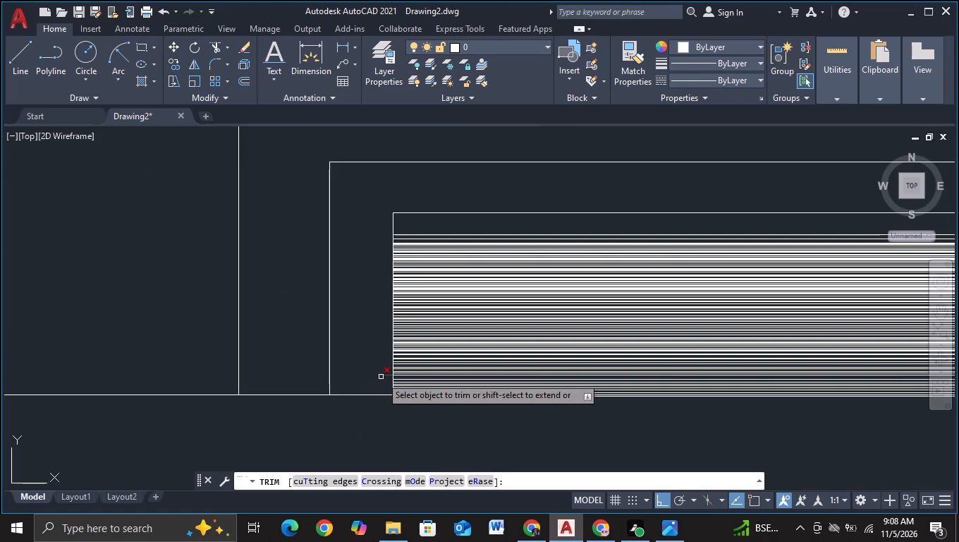
click(381, 377)
scroll(381, 377, down, 1)
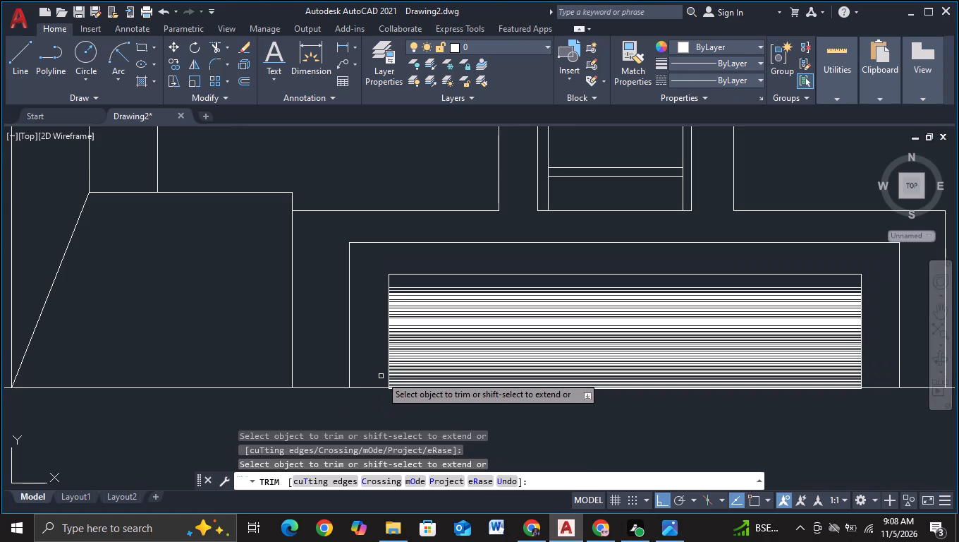
key(Escape)
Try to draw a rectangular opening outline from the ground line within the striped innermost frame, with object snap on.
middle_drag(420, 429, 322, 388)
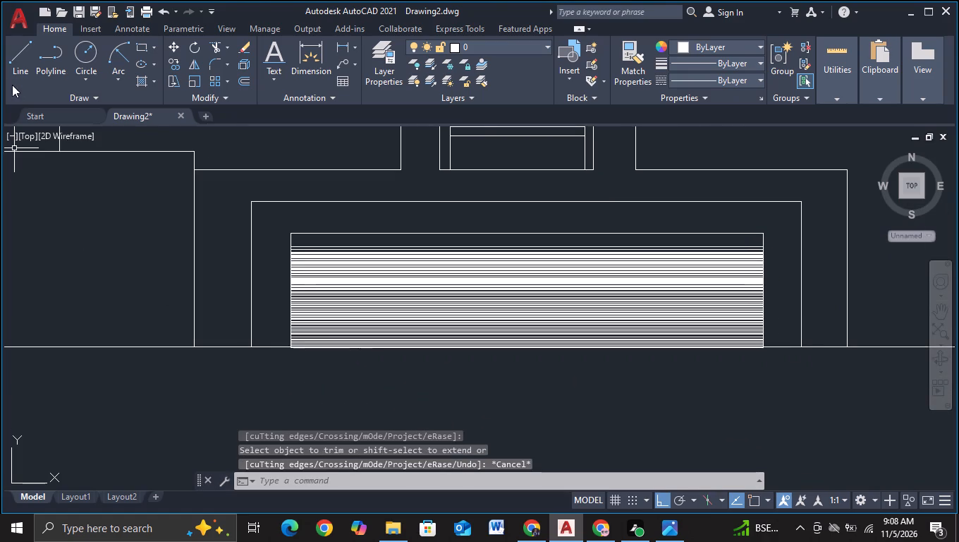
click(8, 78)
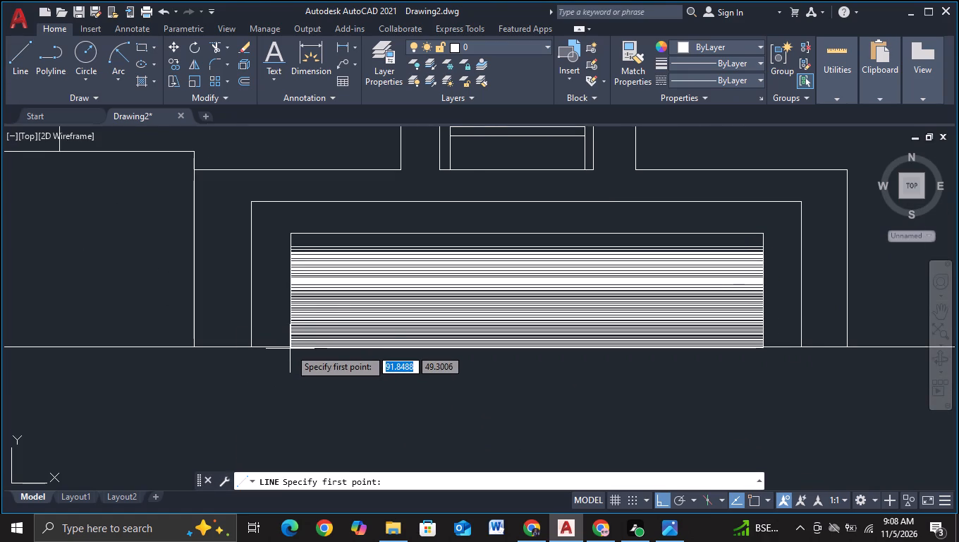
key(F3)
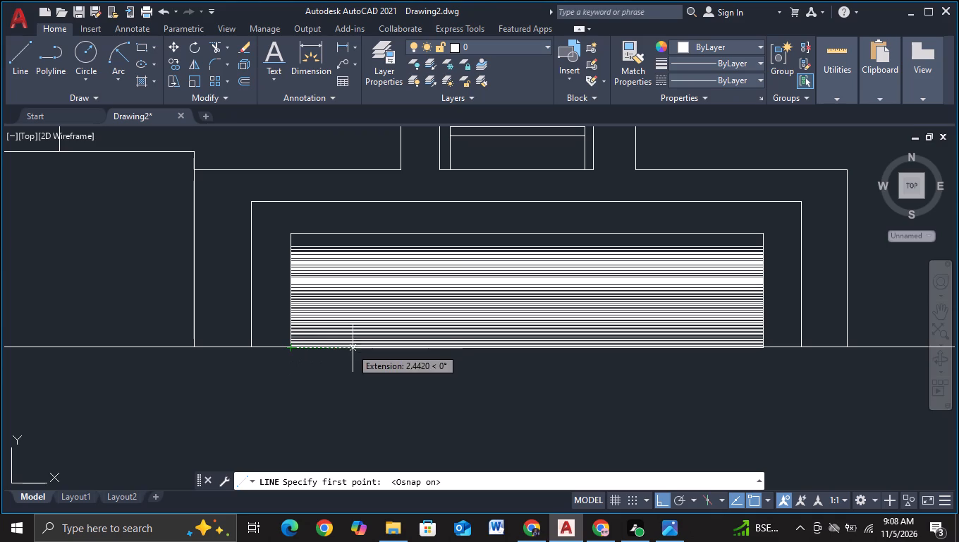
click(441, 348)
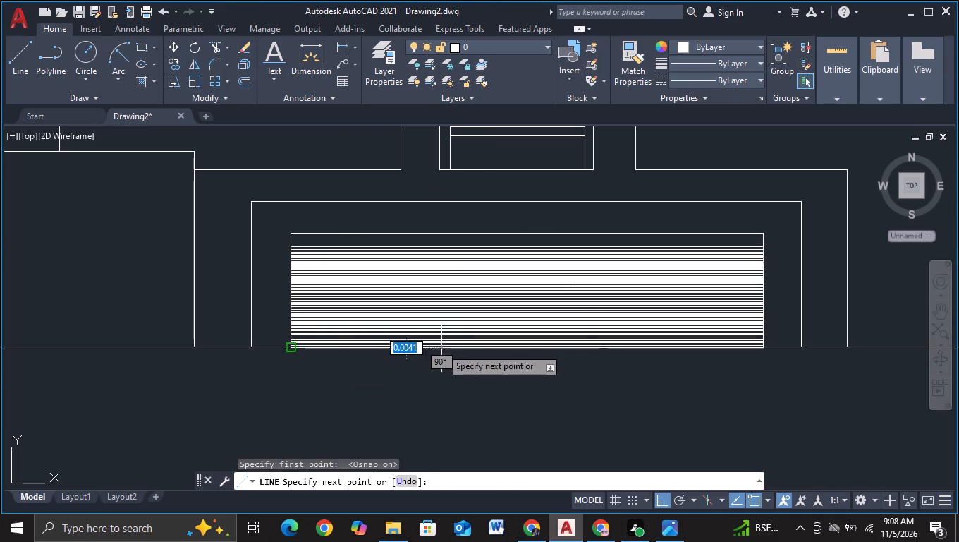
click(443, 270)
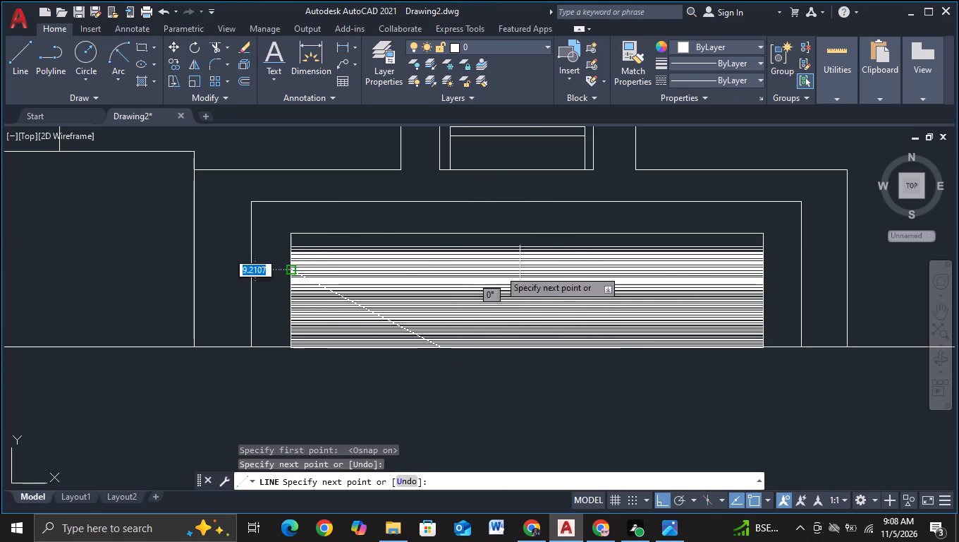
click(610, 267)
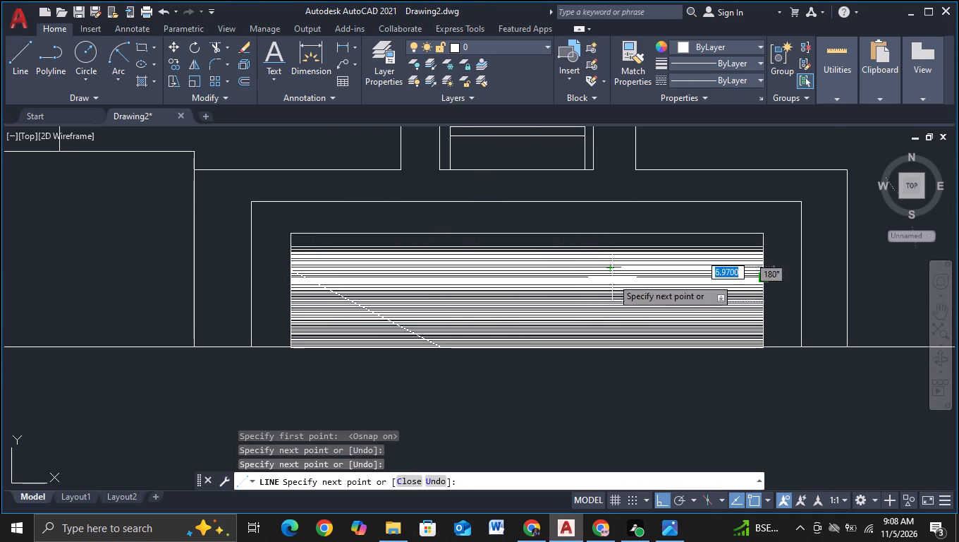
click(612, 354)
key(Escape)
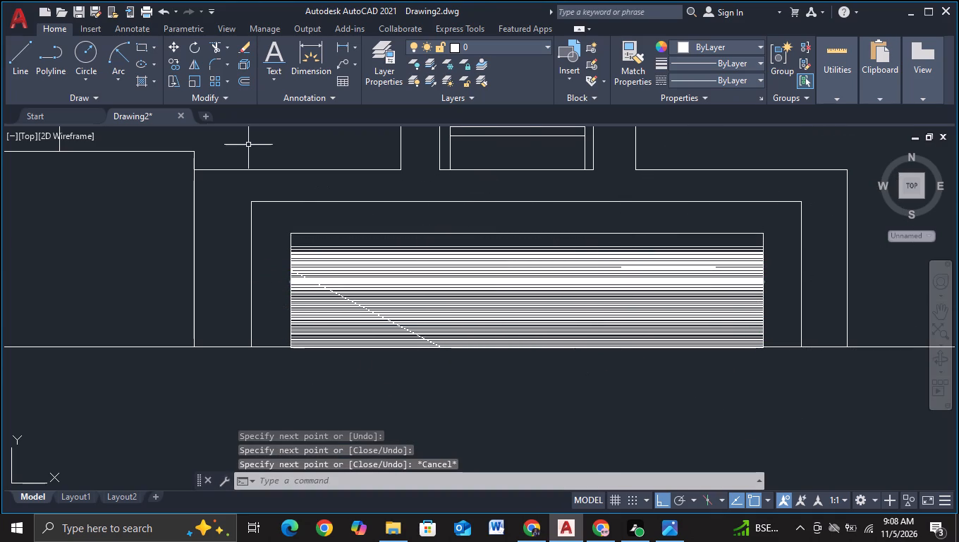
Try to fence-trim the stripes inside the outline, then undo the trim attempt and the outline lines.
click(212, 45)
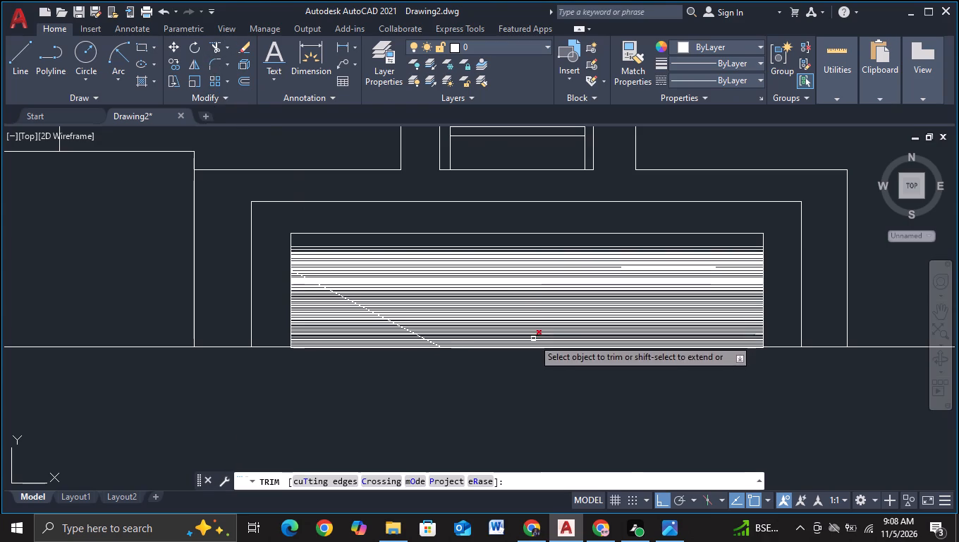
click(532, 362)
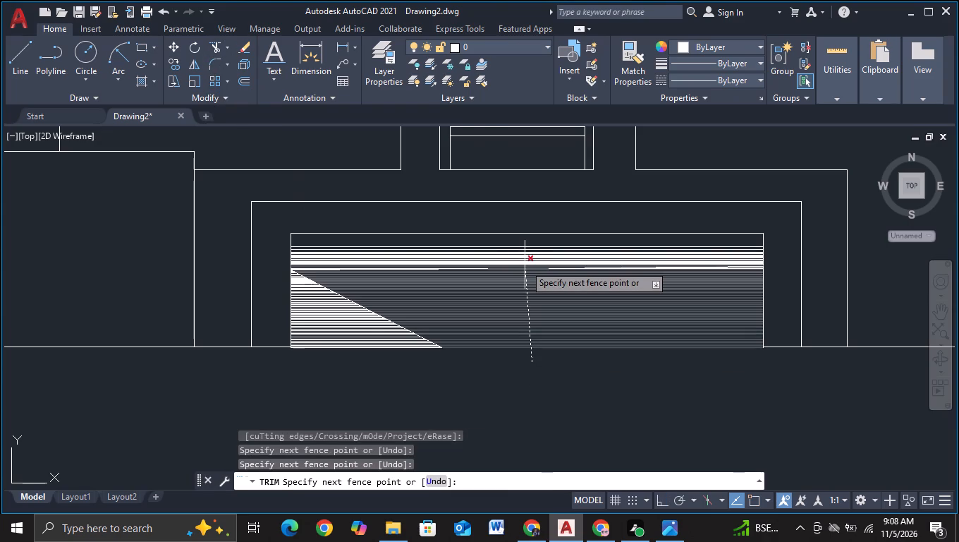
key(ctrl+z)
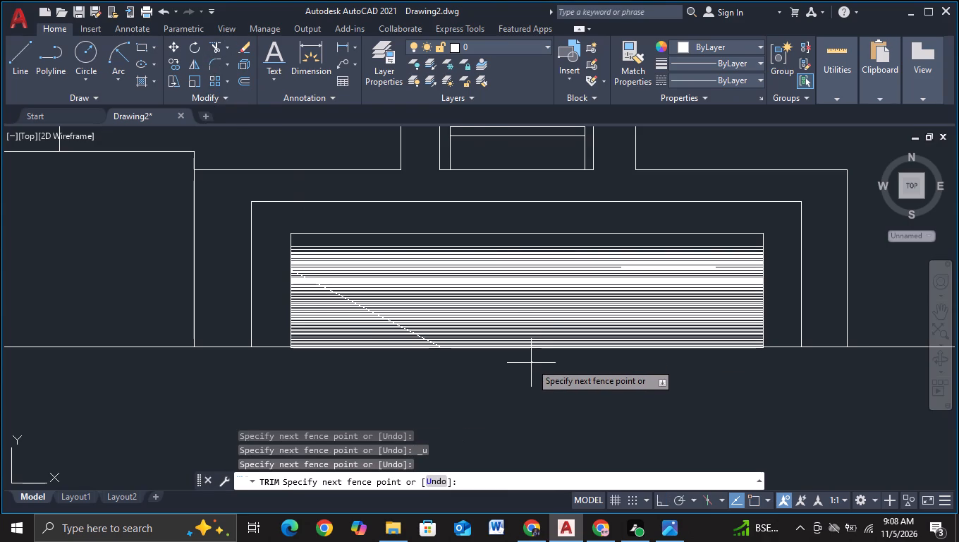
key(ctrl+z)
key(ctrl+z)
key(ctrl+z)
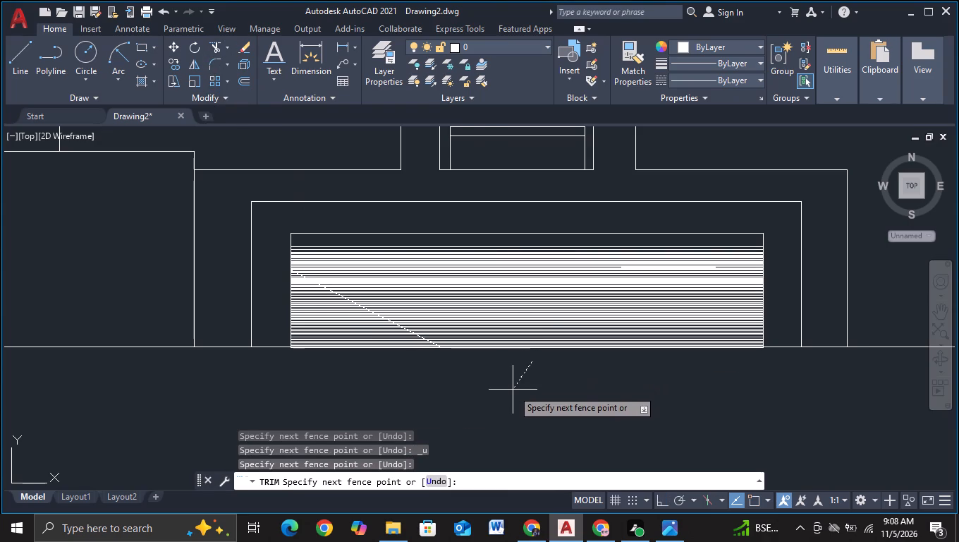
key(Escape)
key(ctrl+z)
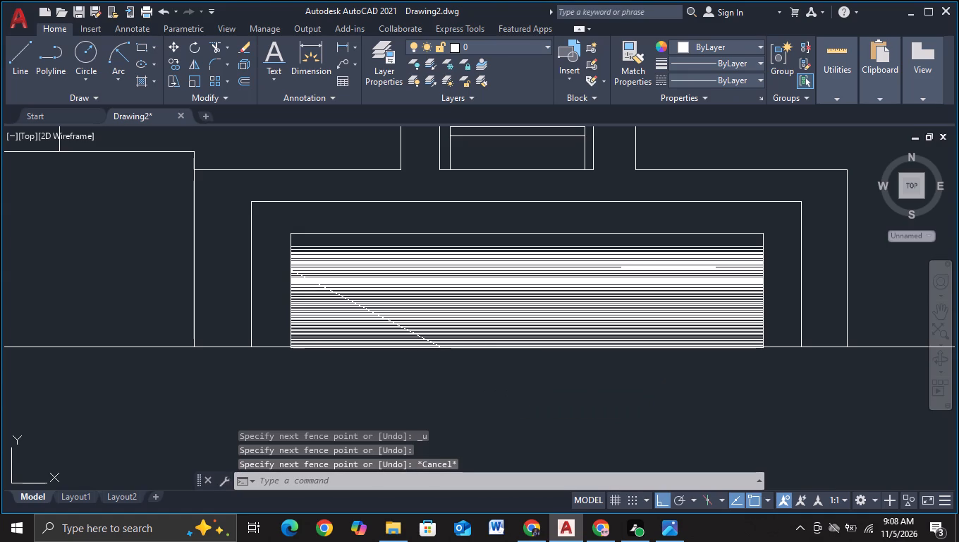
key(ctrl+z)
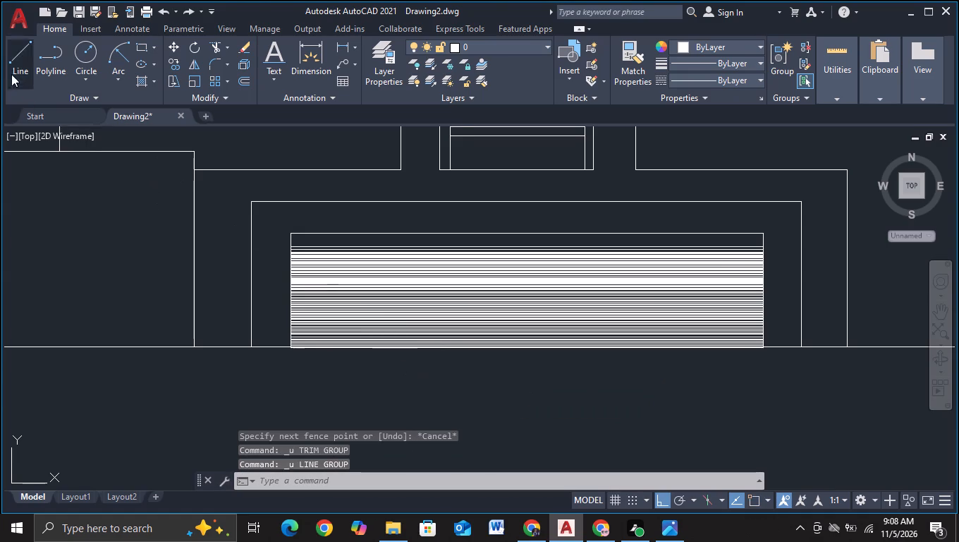
Draw a three-sided opening outline over the stripes, rising from the ground line, with object snap off for the upper corners.
click(11, 74)
scroll(370, 336, up, 1)
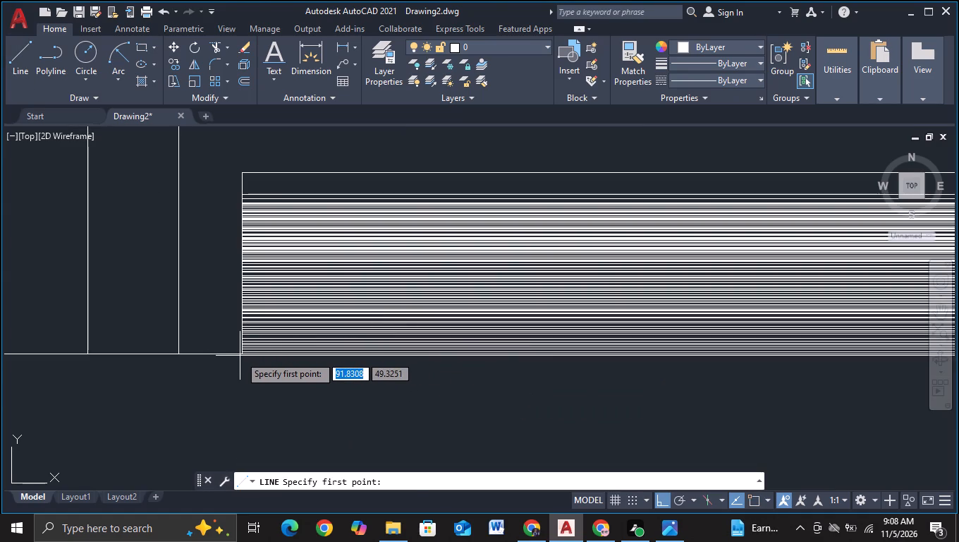
key(F3)
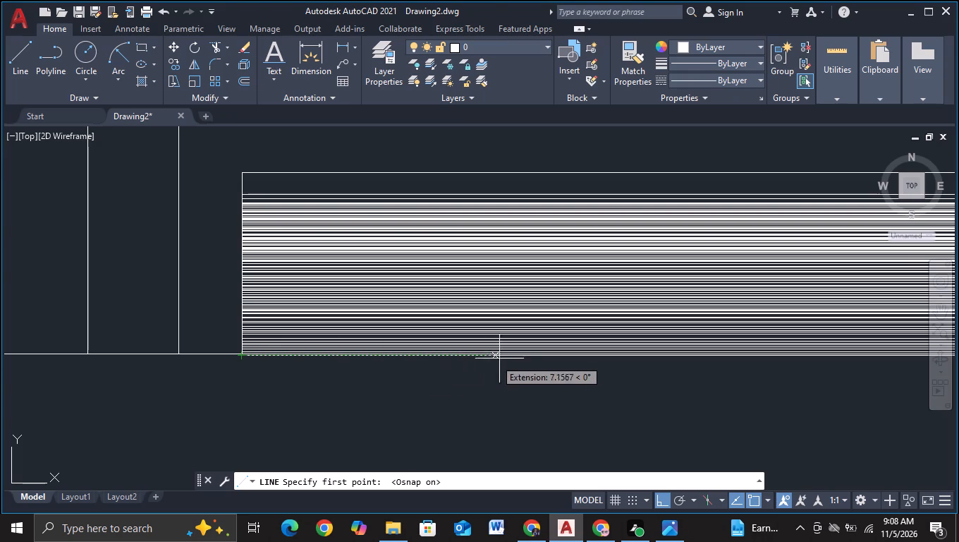
scroll(509, 358, down, 1)
middle_drag(509, 358, 391, 359)
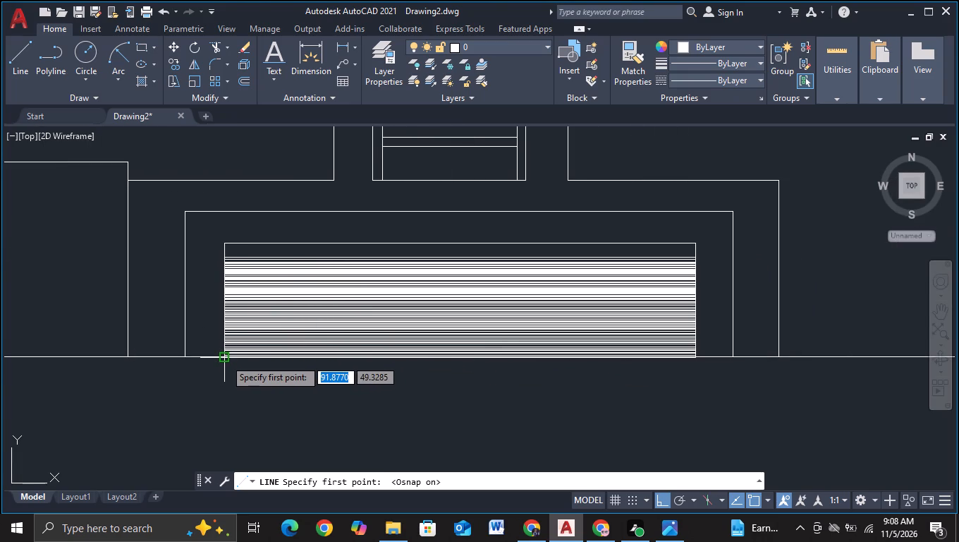
click(355, 359)
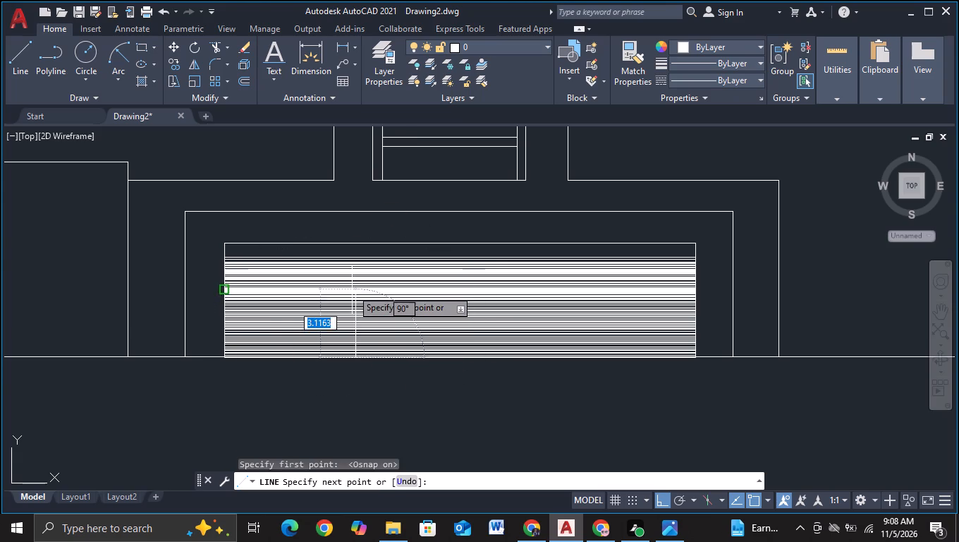
scroll(352, 289, up, 1)
click(351, 277)
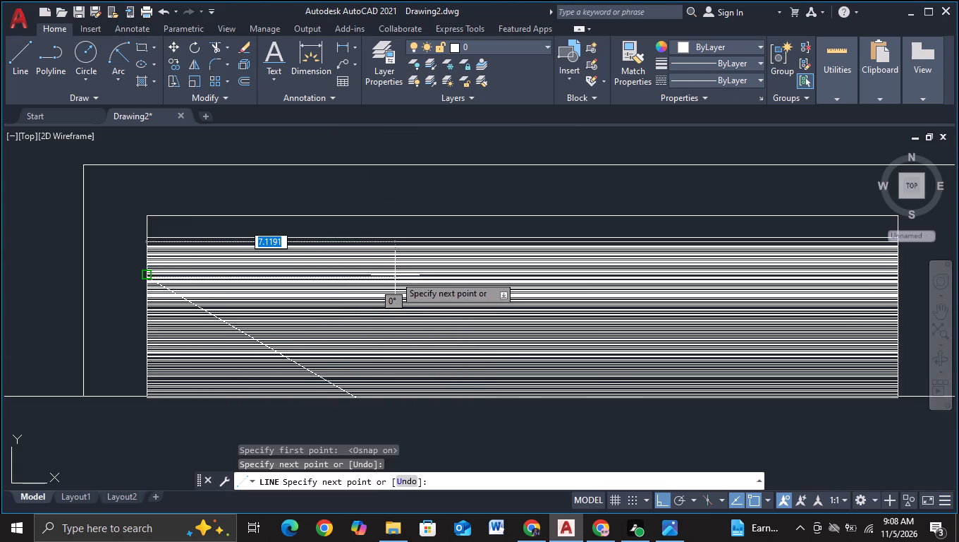
key(ctrl+z)
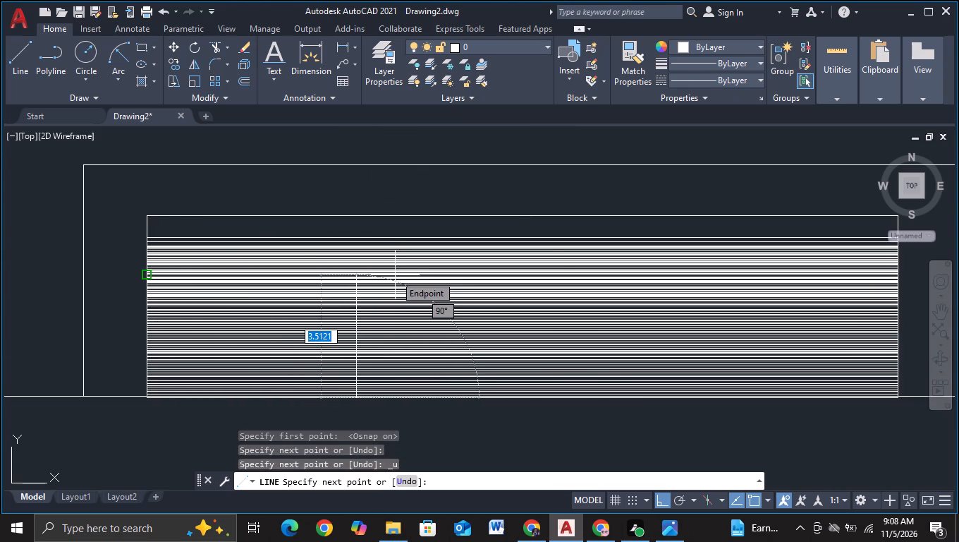
key(F3)
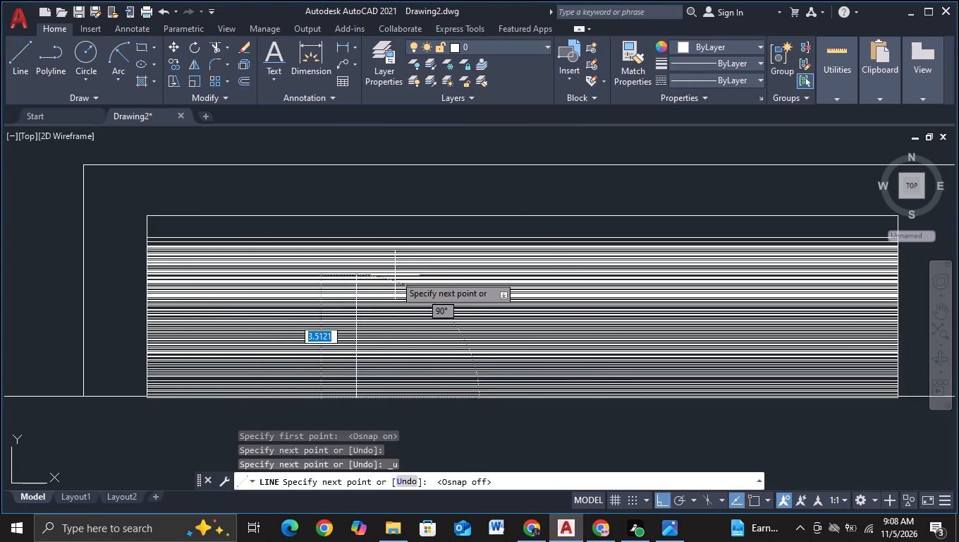
click(391, 264)
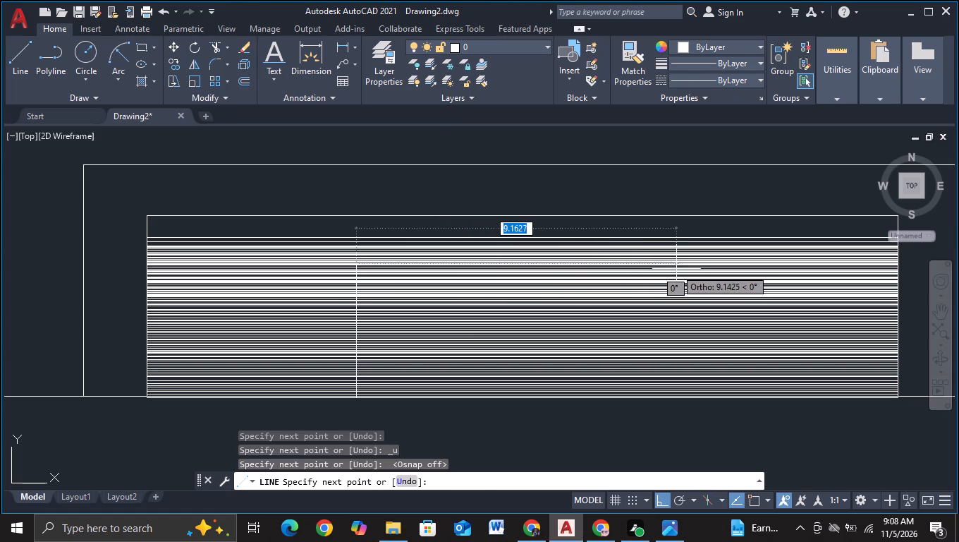
click(697, 270)
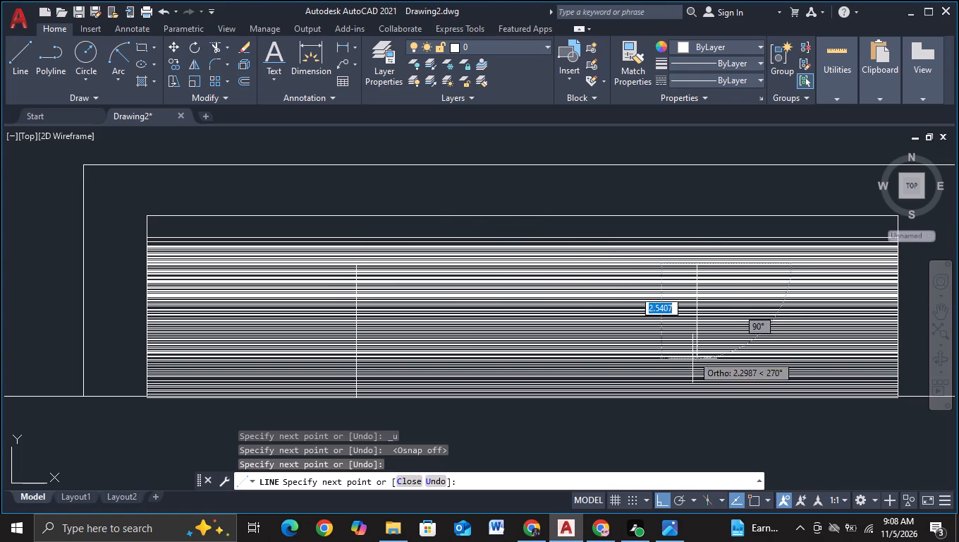
click(692, 418)
key(Escape)
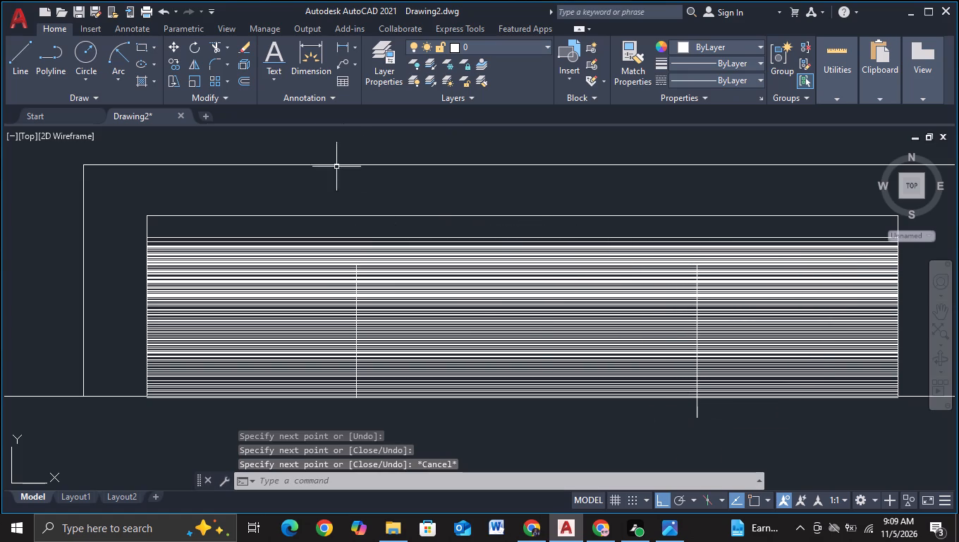
Trim the end of the opening's right vertical line that extends below the ground line.
click(221, 48)
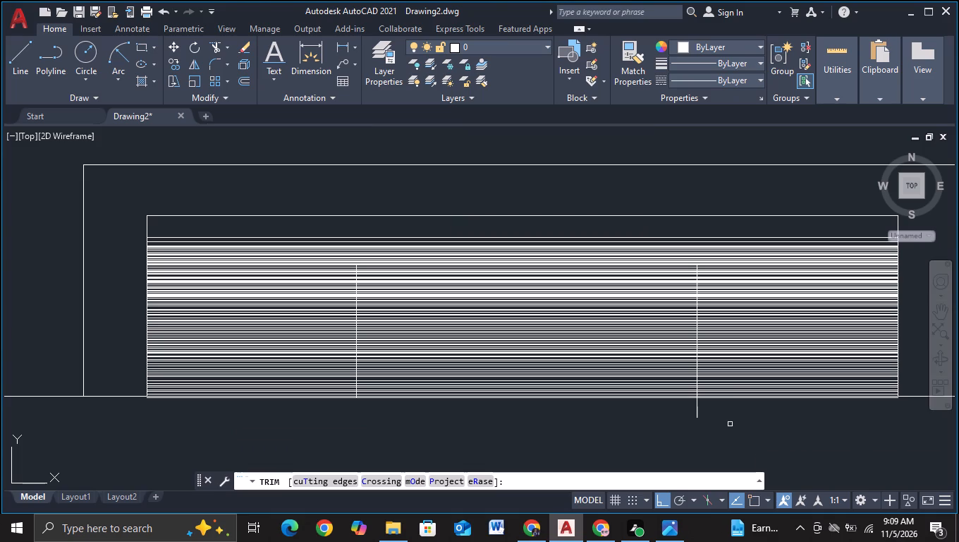
click(721, 404)
click(670, 406)
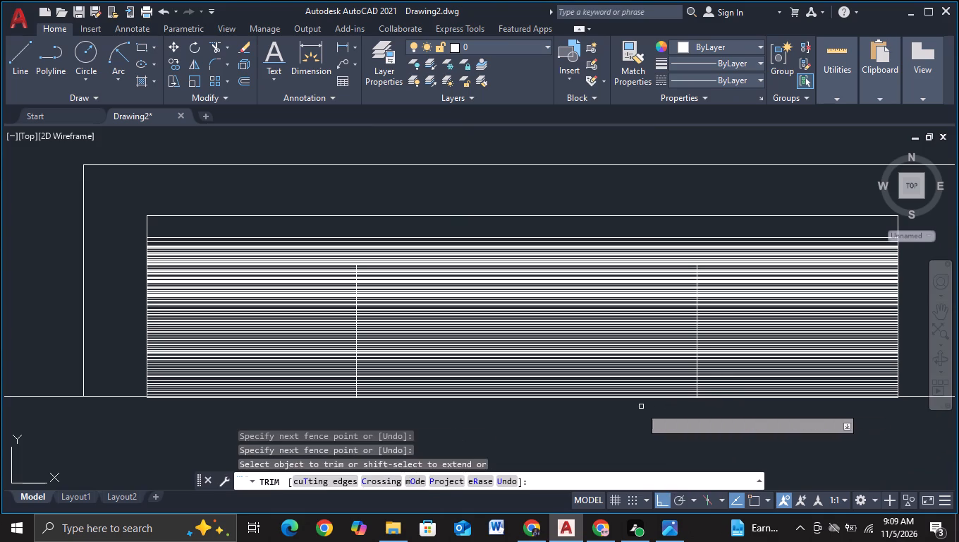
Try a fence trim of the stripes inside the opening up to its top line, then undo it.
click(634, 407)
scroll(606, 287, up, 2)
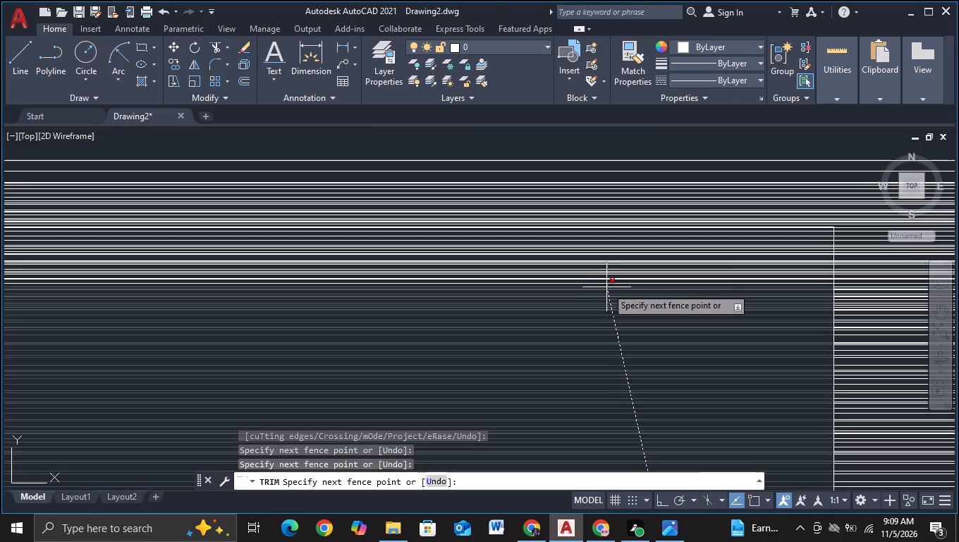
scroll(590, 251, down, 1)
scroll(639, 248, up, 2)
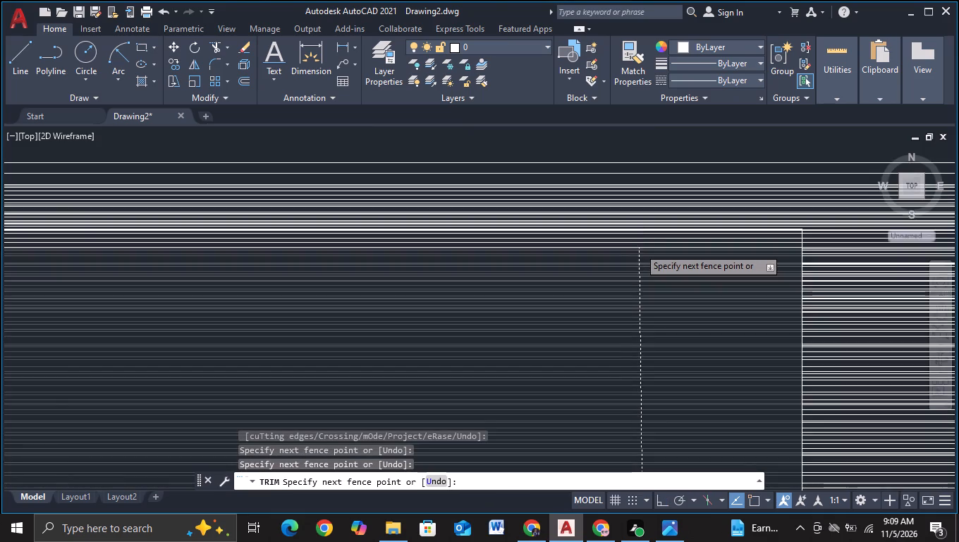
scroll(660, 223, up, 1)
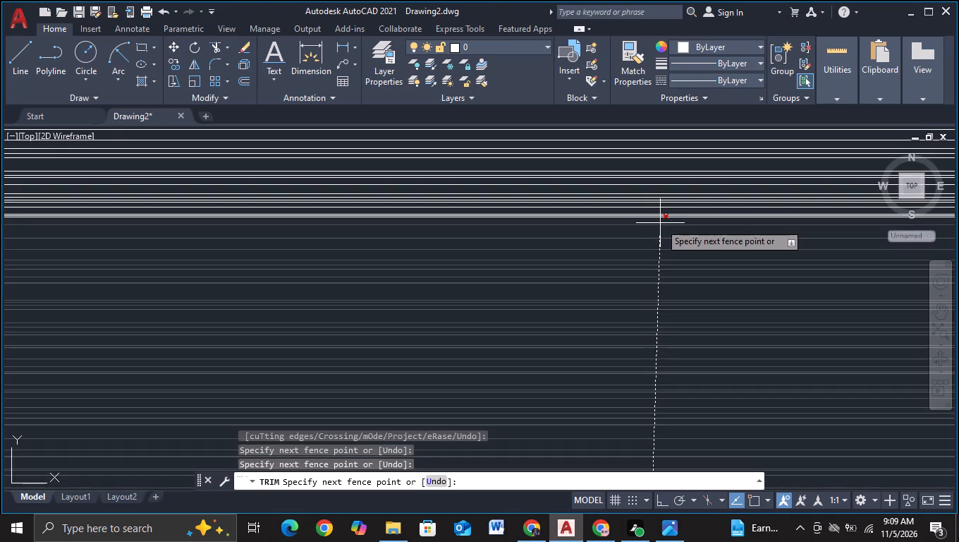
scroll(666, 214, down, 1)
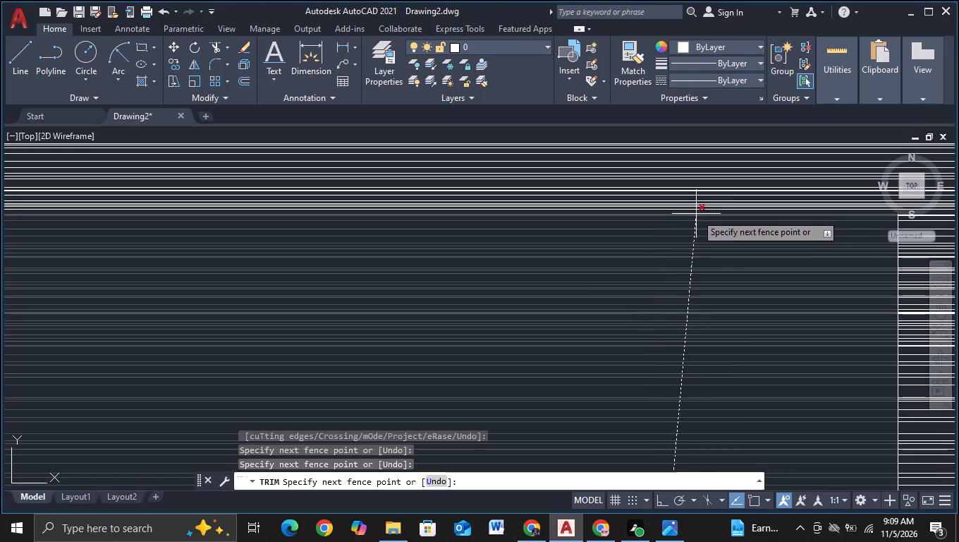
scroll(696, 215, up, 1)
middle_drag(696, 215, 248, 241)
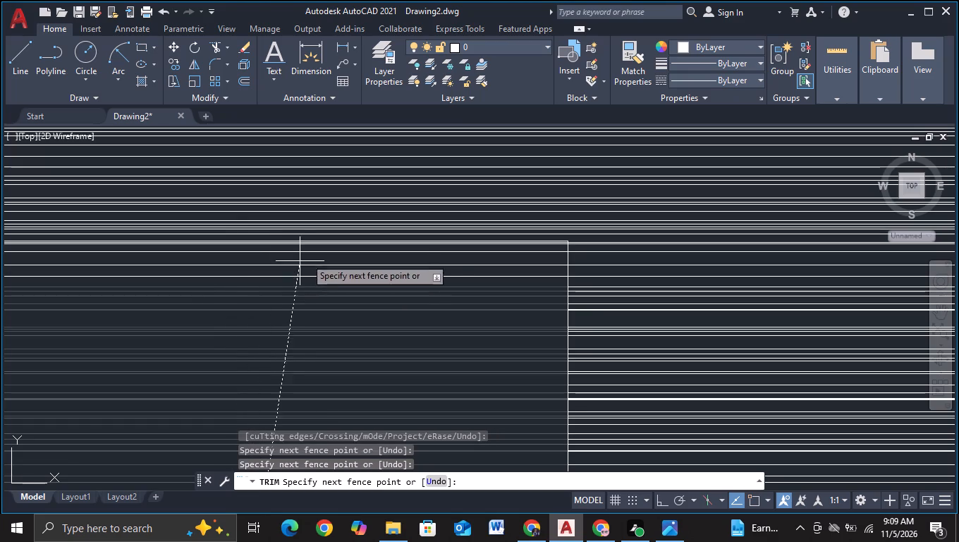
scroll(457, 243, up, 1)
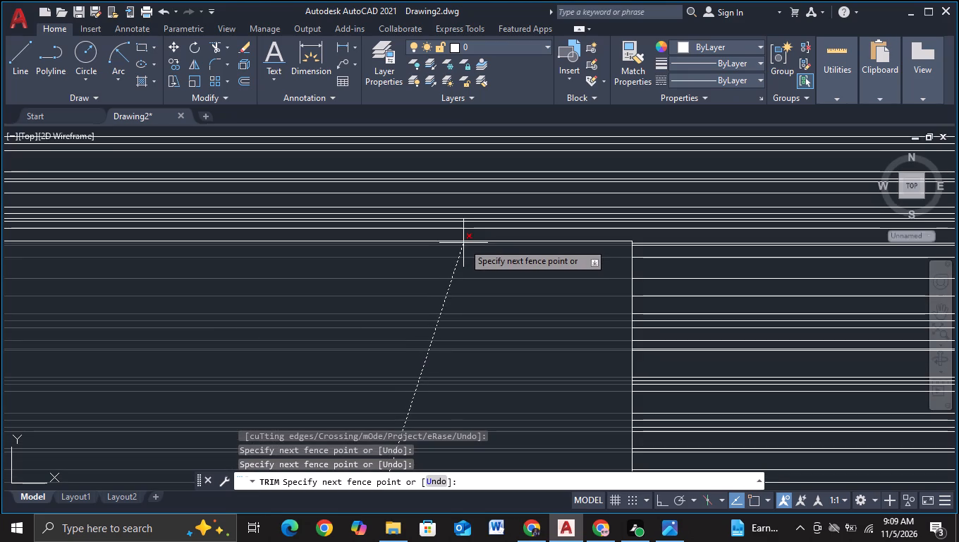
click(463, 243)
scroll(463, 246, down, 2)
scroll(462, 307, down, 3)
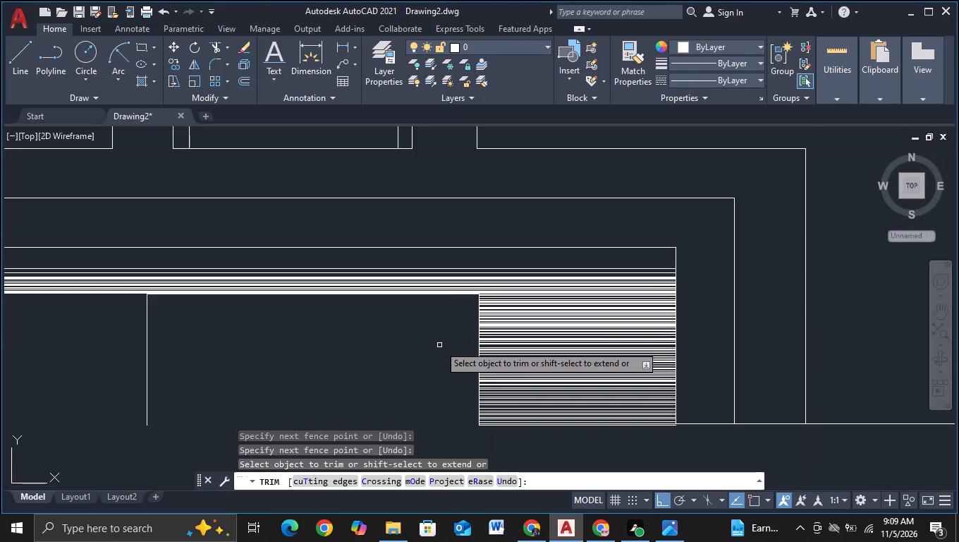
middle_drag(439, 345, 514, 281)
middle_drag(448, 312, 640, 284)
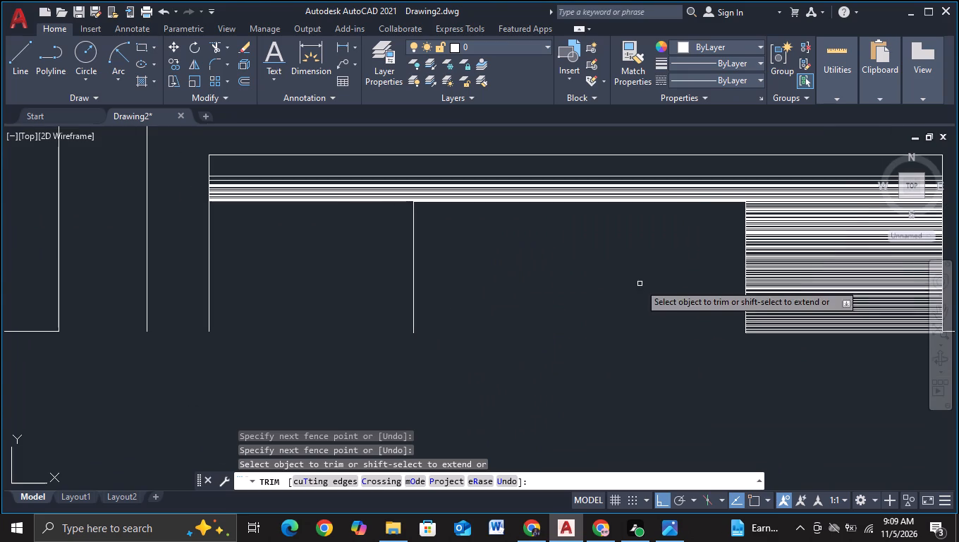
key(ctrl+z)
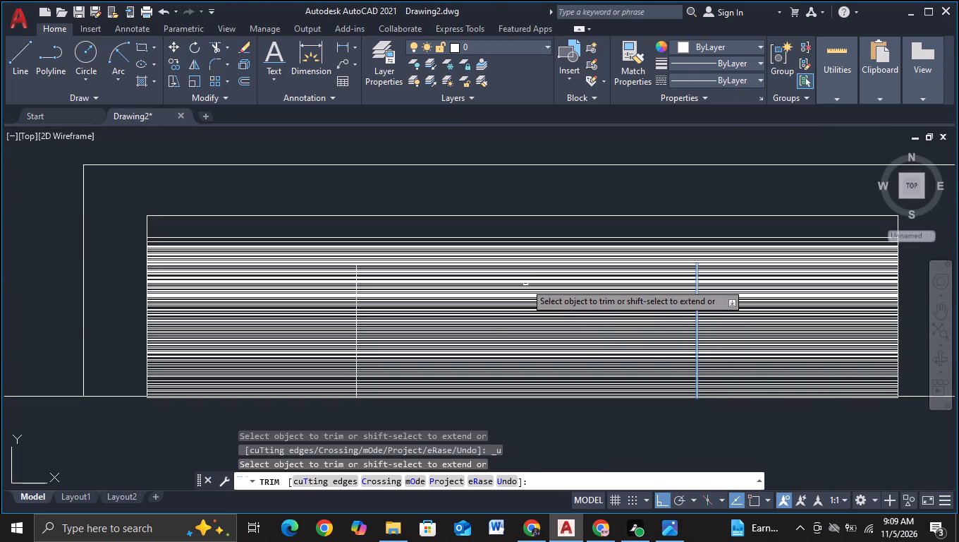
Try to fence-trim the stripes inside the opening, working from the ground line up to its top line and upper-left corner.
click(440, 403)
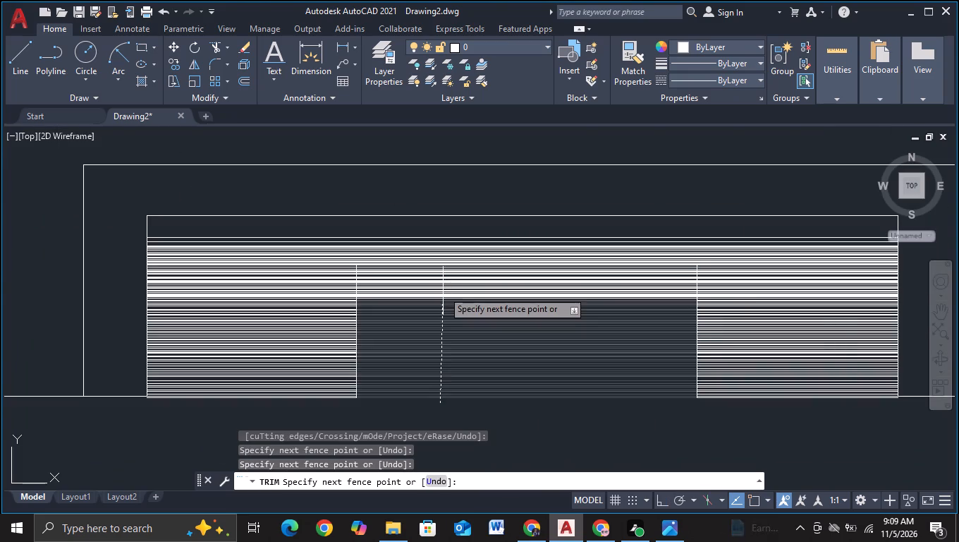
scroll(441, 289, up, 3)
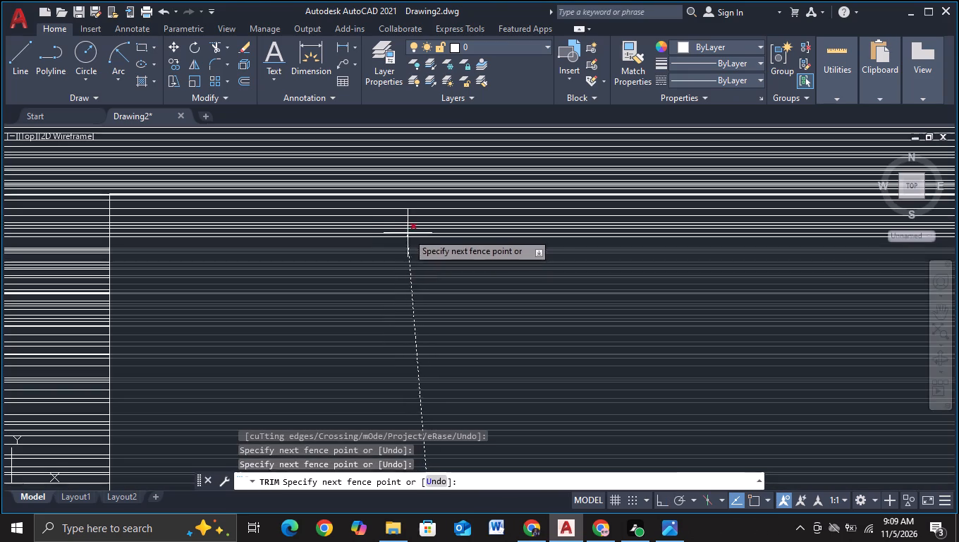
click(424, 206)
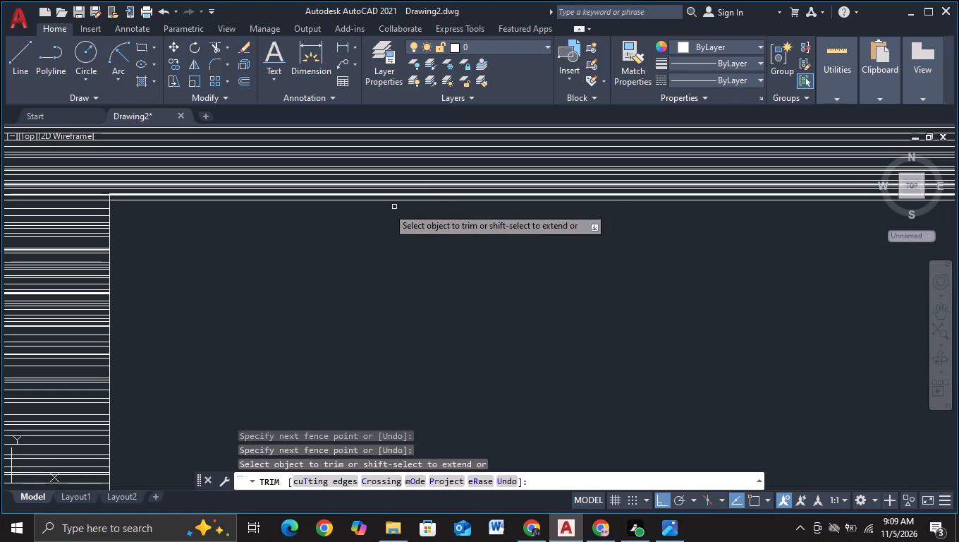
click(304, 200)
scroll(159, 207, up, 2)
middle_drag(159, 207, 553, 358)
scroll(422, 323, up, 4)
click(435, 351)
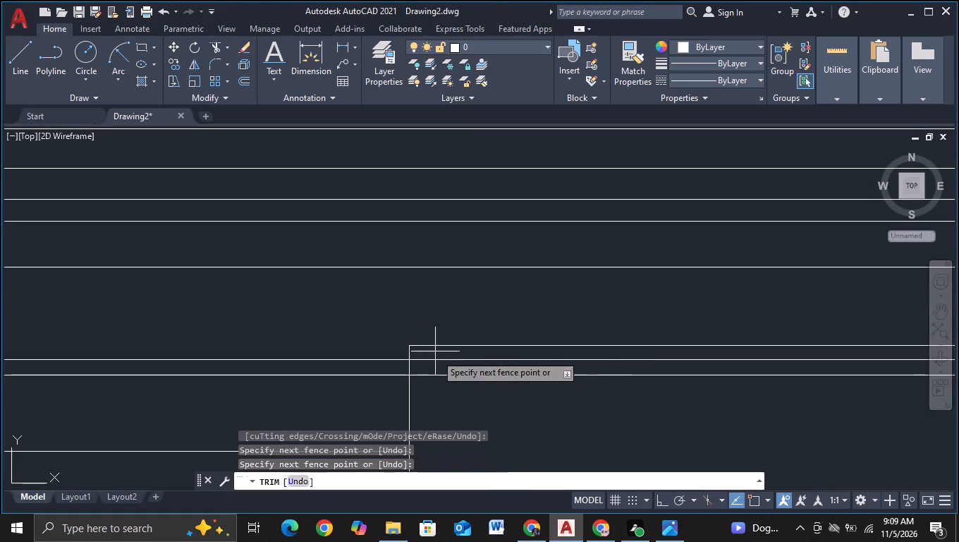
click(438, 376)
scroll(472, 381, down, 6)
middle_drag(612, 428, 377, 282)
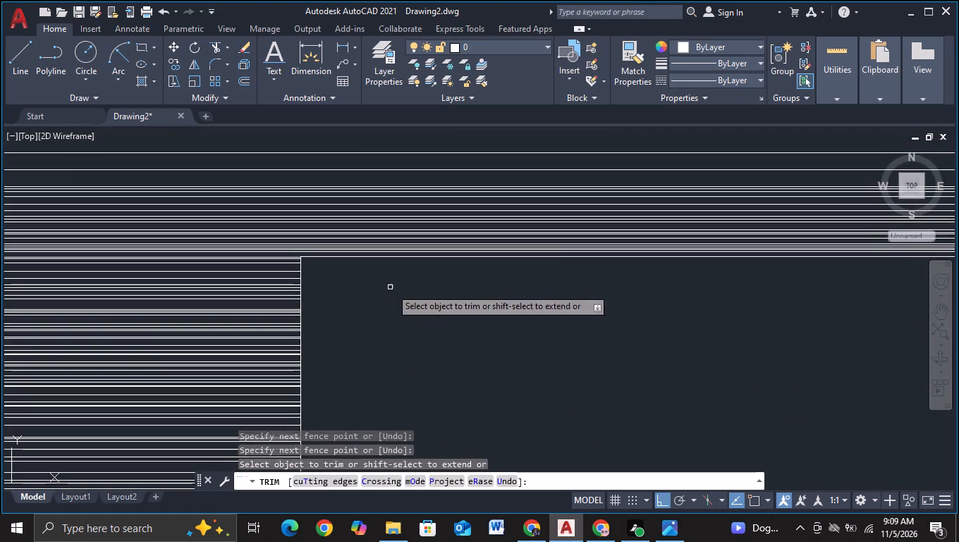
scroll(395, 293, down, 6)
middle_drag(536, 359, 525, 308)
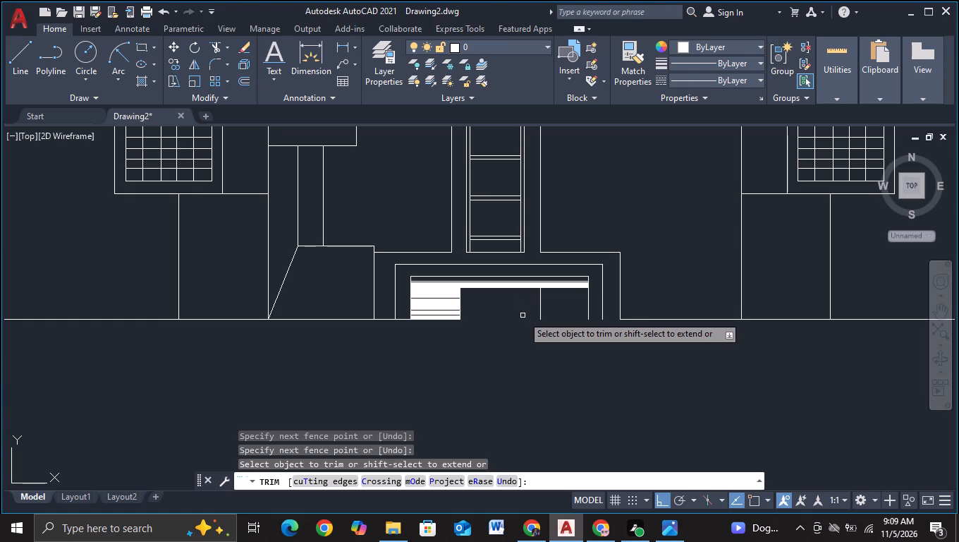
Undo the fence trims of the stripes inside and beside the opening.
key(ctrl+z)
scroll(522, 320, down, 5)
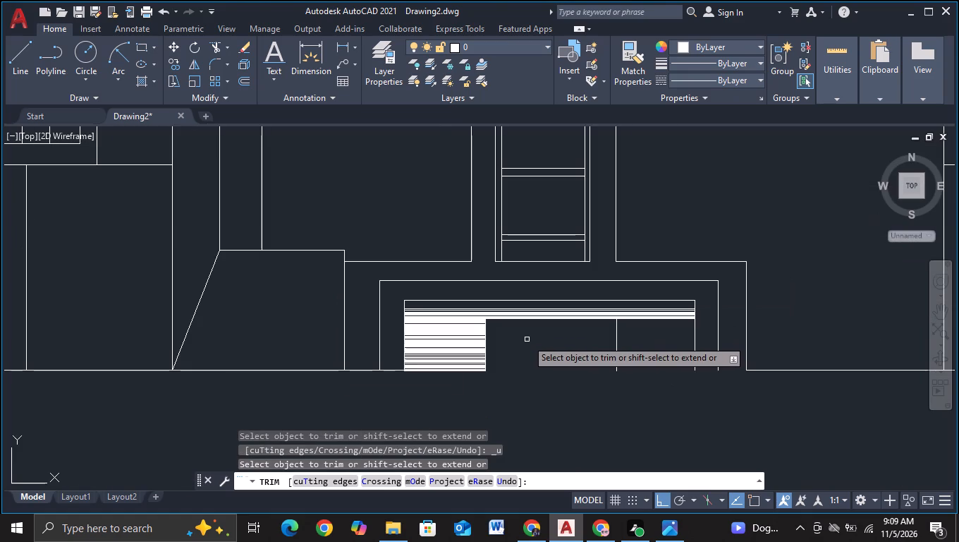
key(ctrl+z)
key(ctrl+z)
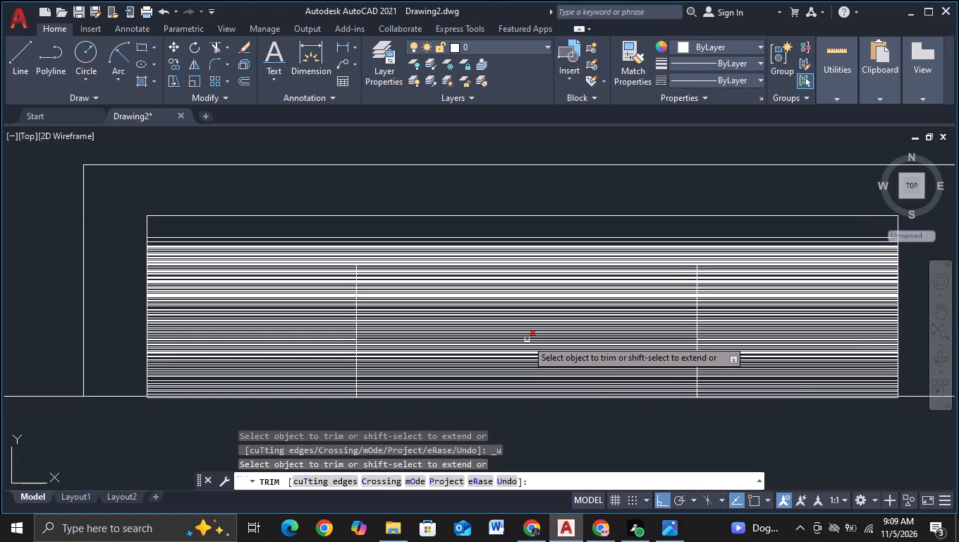
Fence-trim the stripes between the opening's two vertical lines from the ground up, then trim a leftover stripe near its top line.
click(613, 414)
click(614, 298)
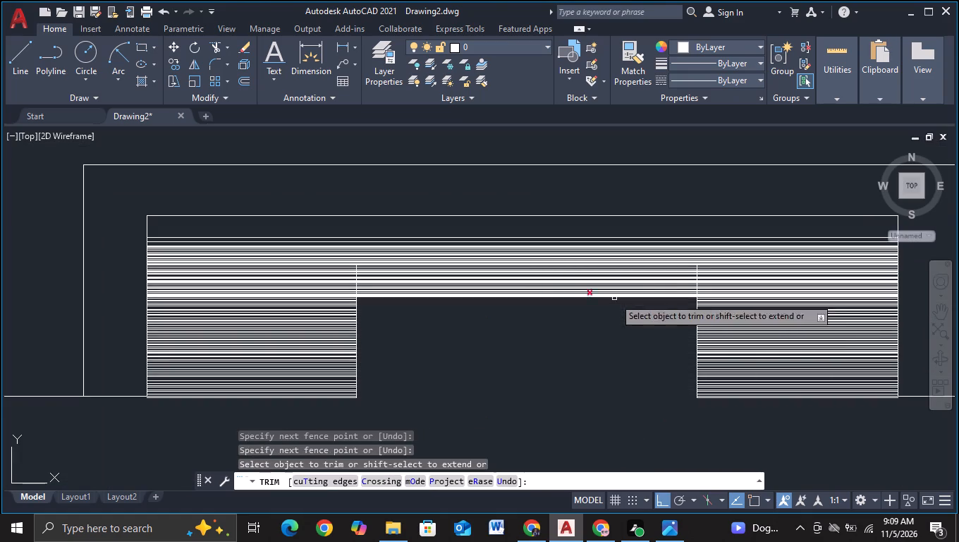
click(547, 306)
click(539, 278)
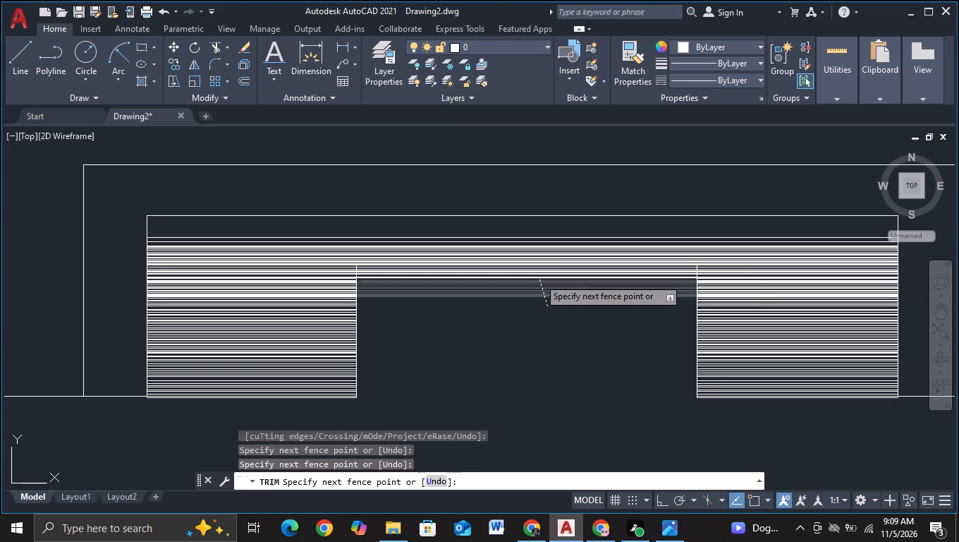
click(539, 285)
click(533, 267)
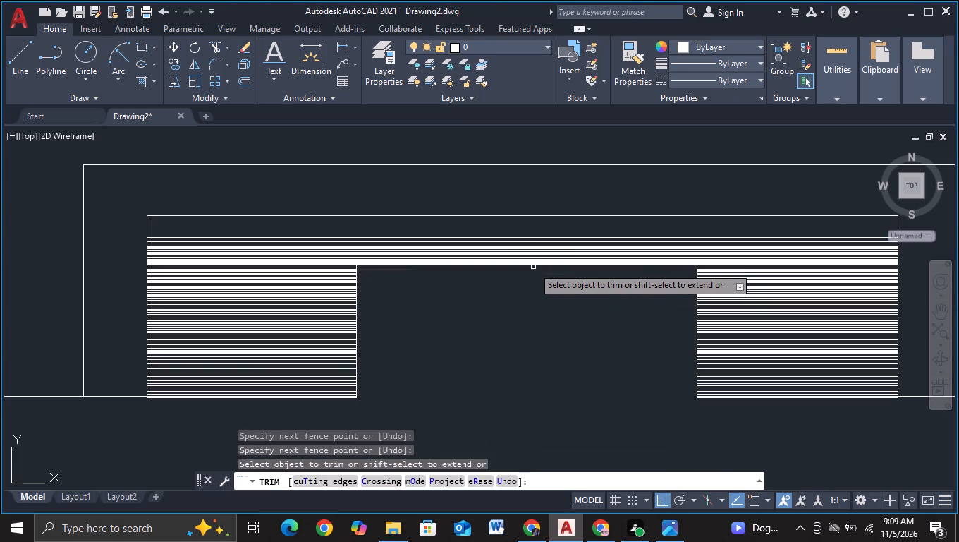
scroll(533, 267, up, 2)
scroll(212, 294, up, 2)
middle_drag(236, 266, 251, 272)
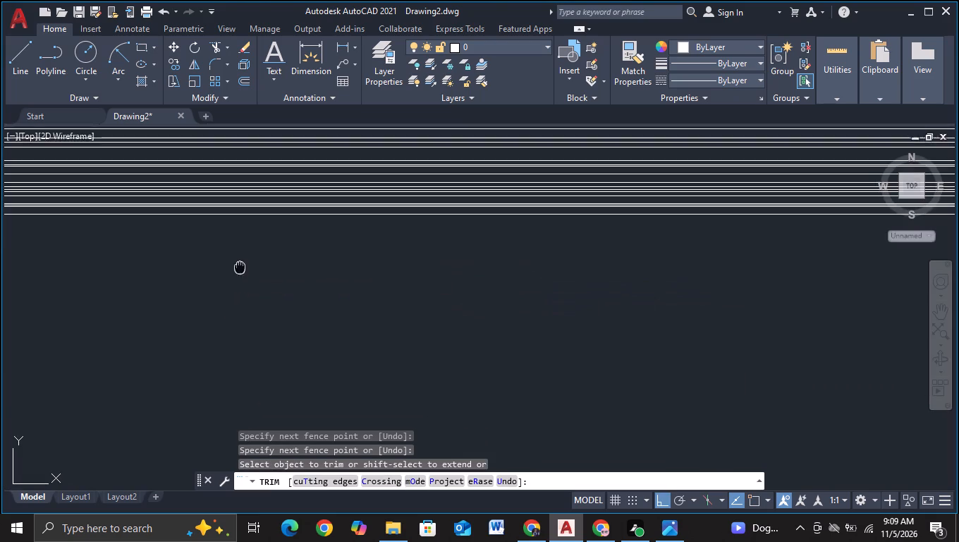
middle_drag(251, 272, 669, 348)
click(355, 297)
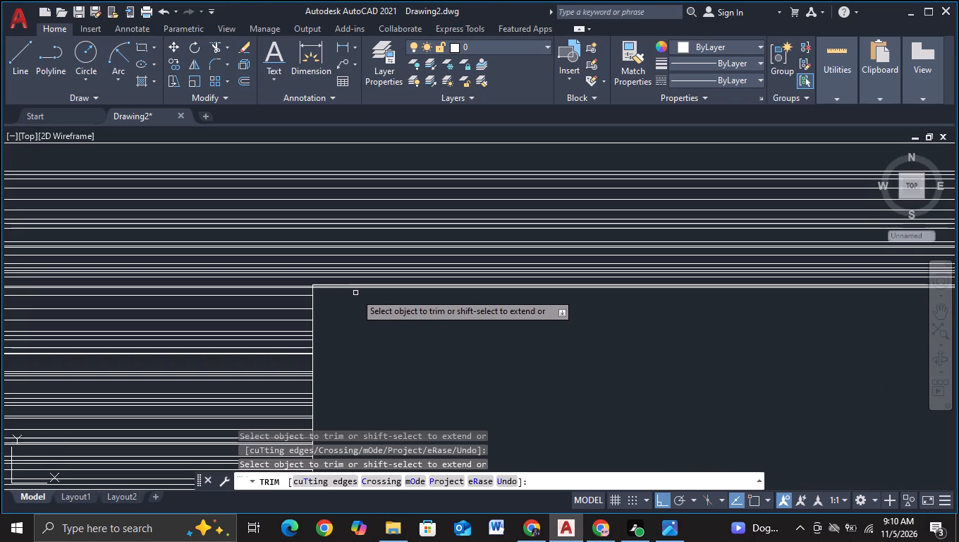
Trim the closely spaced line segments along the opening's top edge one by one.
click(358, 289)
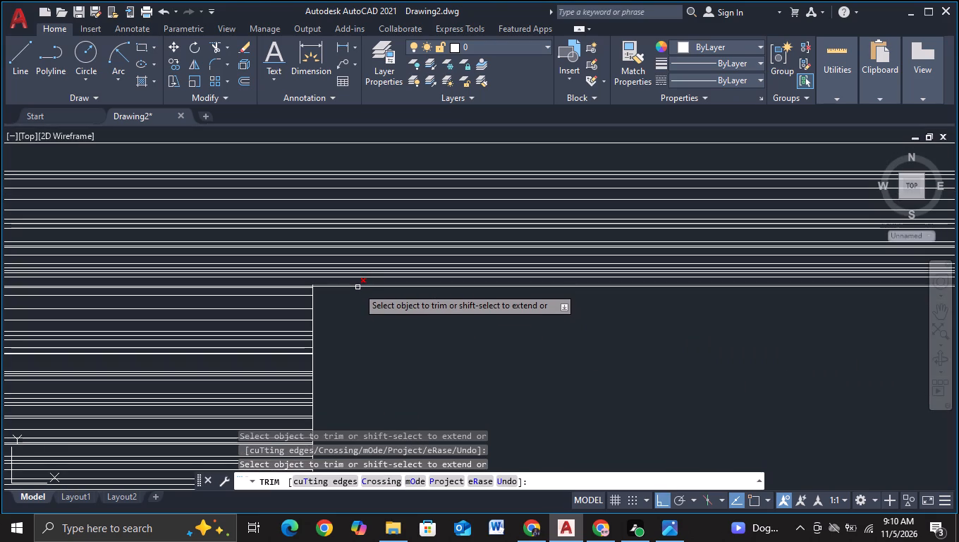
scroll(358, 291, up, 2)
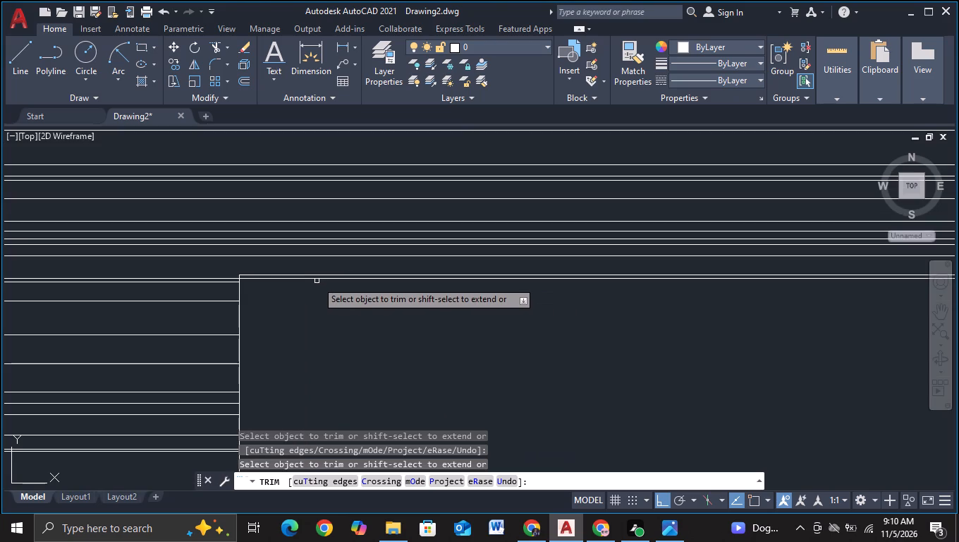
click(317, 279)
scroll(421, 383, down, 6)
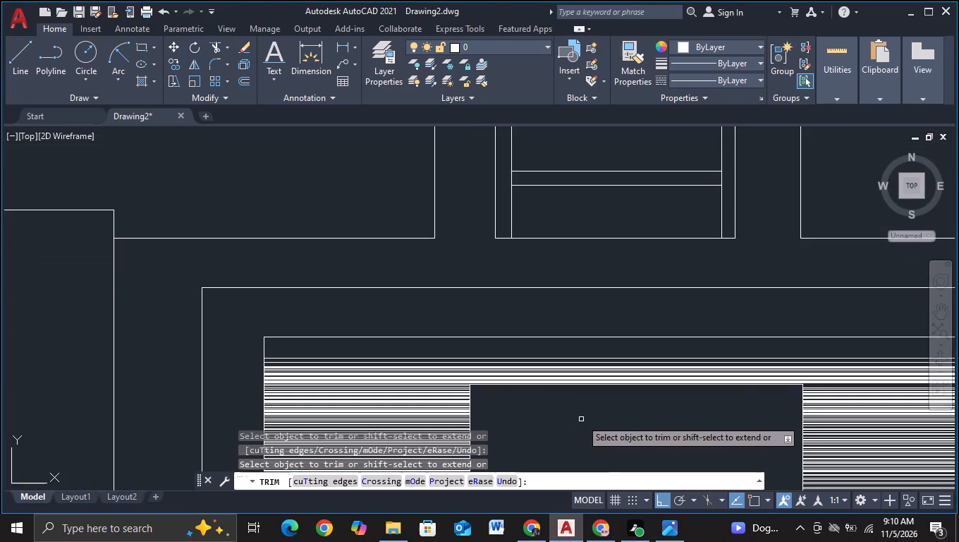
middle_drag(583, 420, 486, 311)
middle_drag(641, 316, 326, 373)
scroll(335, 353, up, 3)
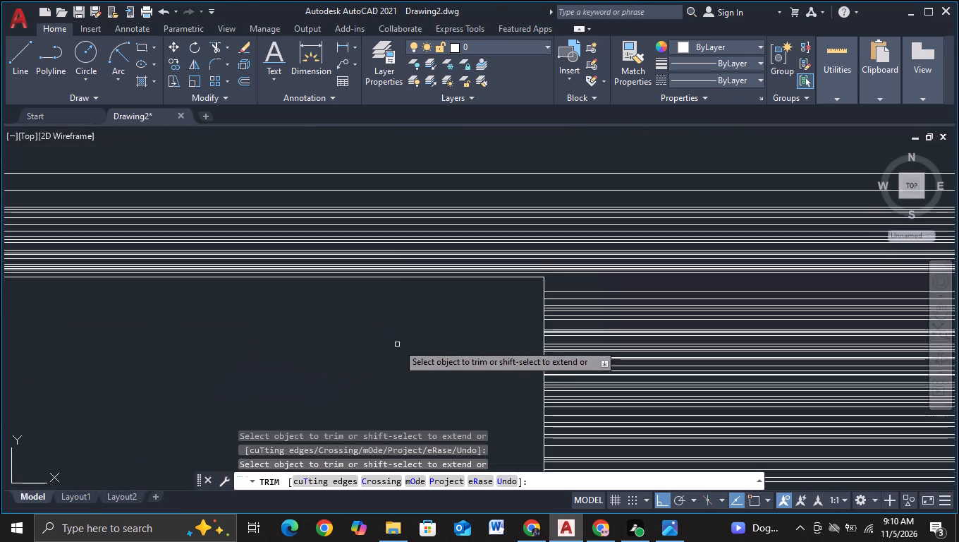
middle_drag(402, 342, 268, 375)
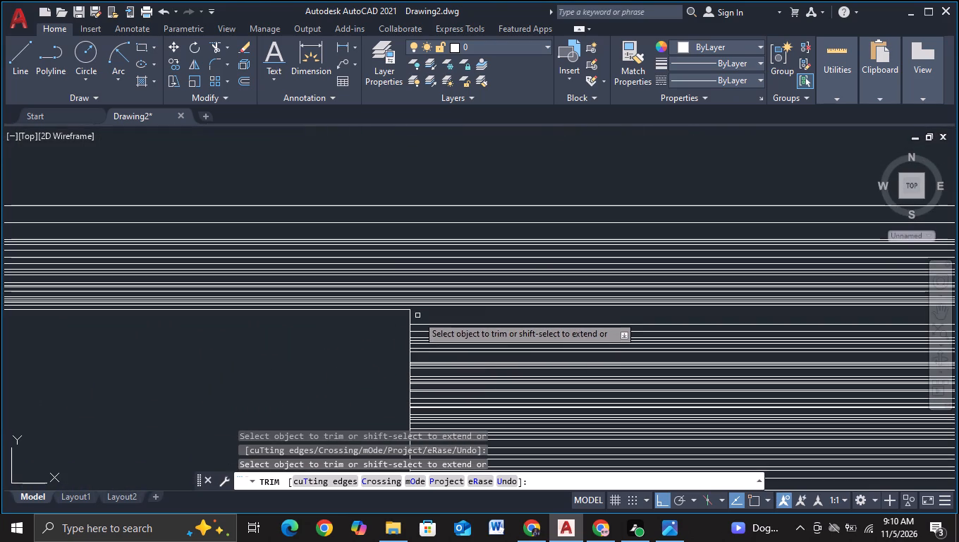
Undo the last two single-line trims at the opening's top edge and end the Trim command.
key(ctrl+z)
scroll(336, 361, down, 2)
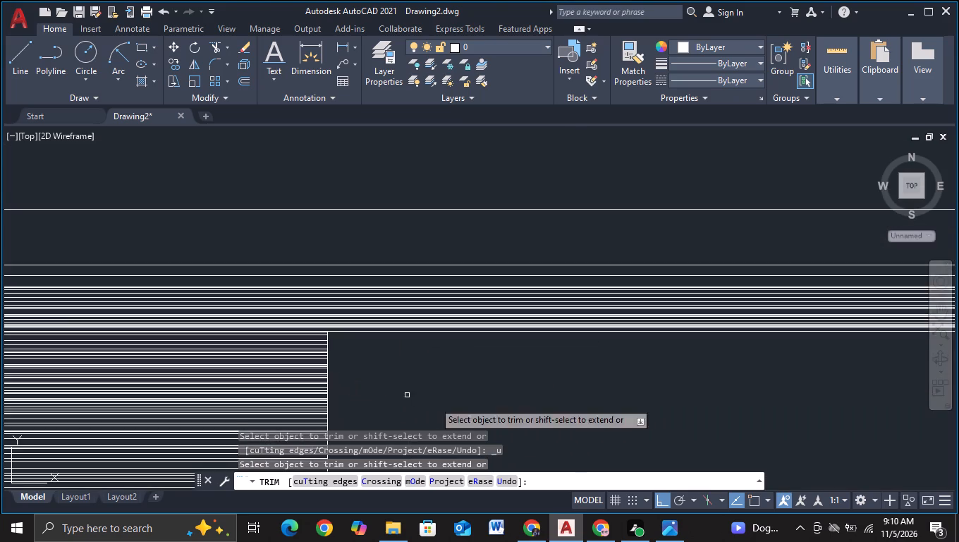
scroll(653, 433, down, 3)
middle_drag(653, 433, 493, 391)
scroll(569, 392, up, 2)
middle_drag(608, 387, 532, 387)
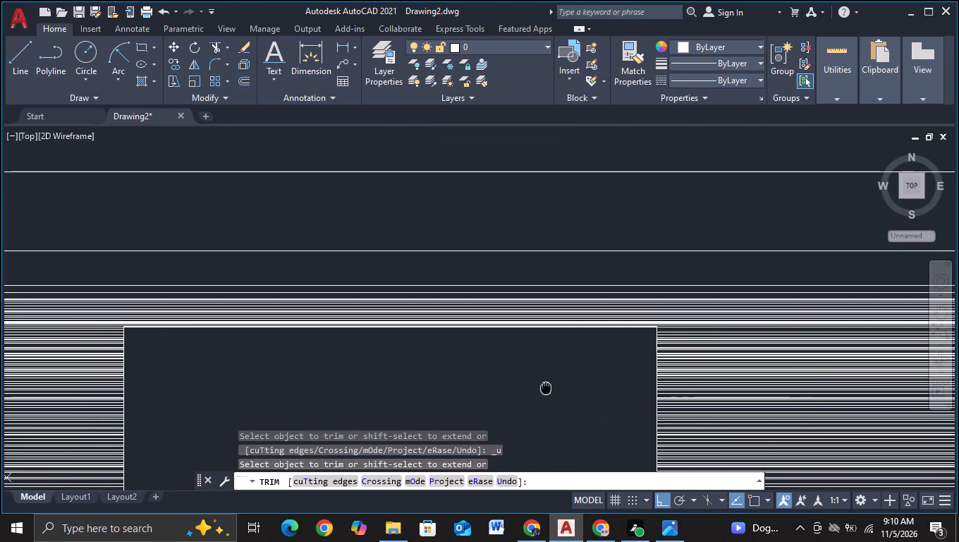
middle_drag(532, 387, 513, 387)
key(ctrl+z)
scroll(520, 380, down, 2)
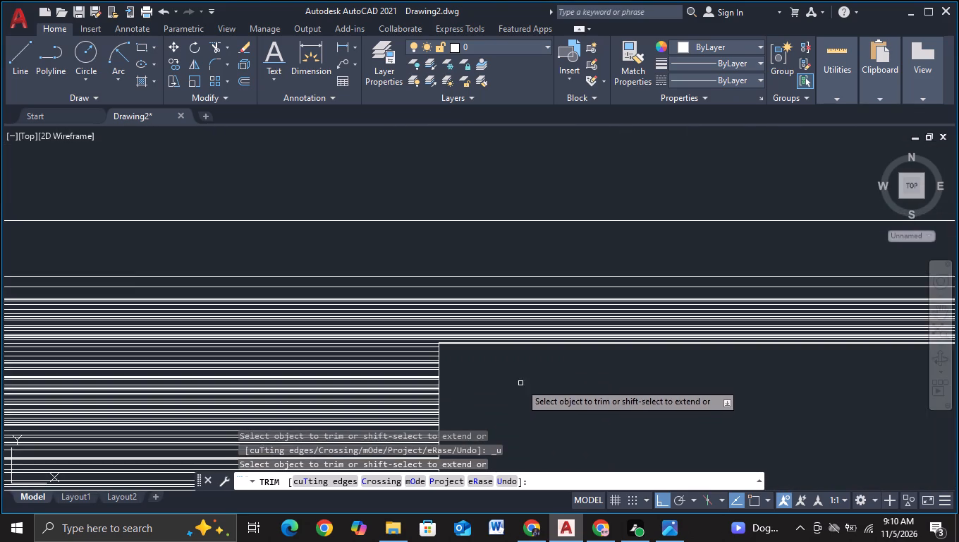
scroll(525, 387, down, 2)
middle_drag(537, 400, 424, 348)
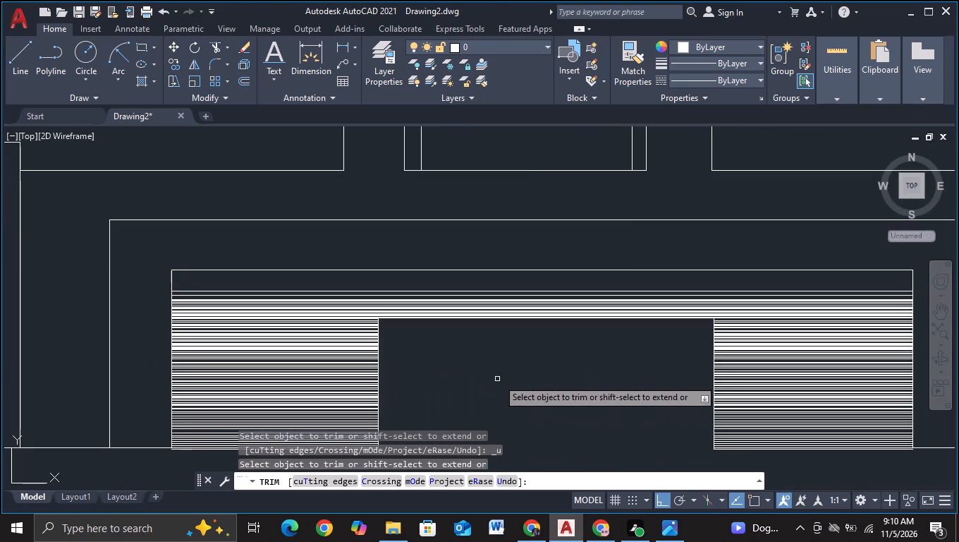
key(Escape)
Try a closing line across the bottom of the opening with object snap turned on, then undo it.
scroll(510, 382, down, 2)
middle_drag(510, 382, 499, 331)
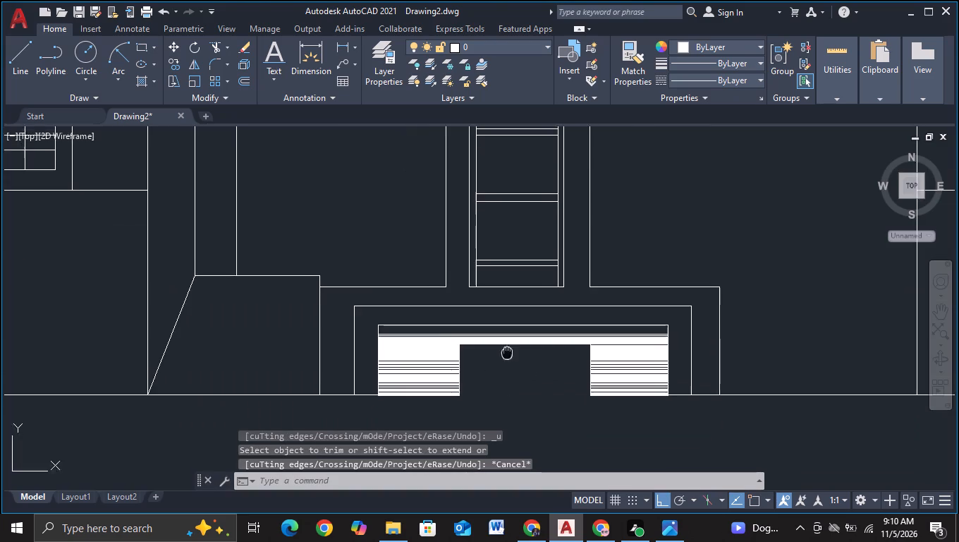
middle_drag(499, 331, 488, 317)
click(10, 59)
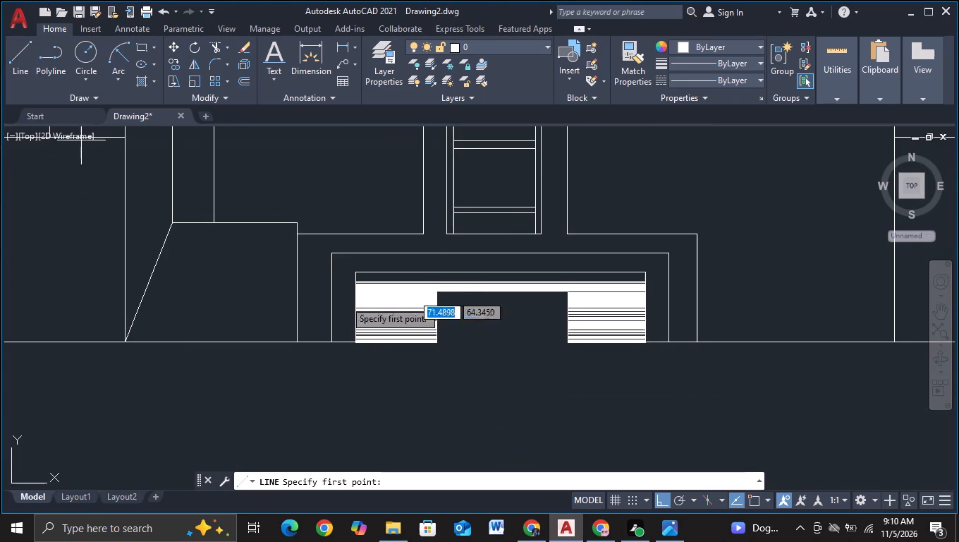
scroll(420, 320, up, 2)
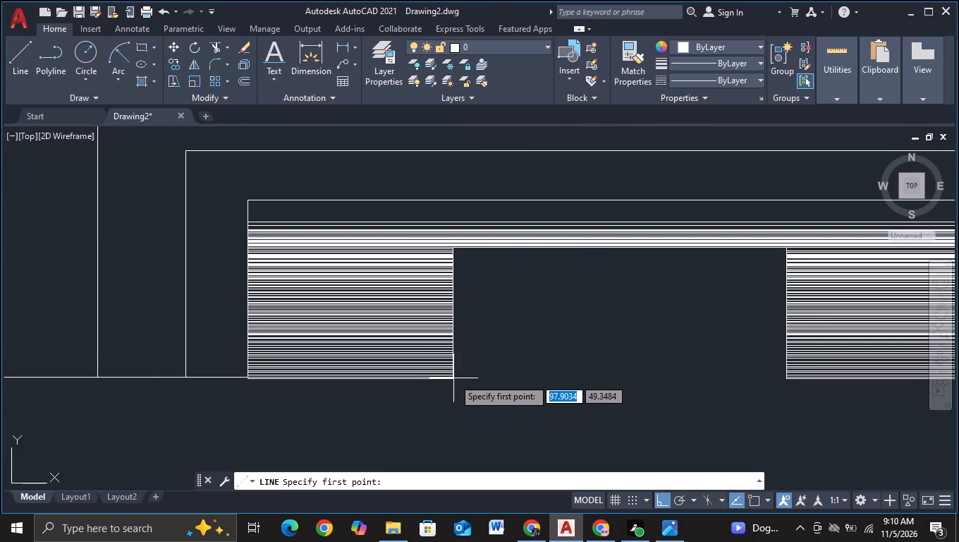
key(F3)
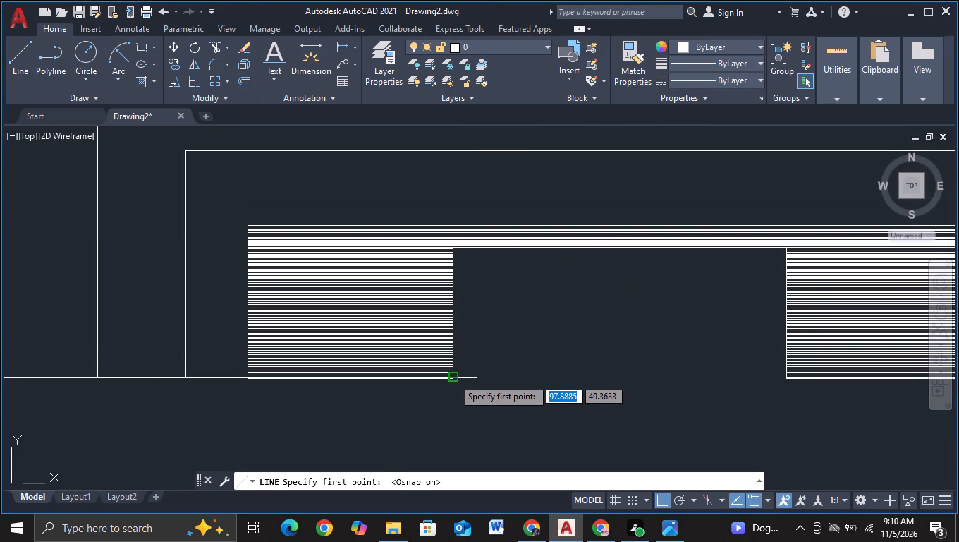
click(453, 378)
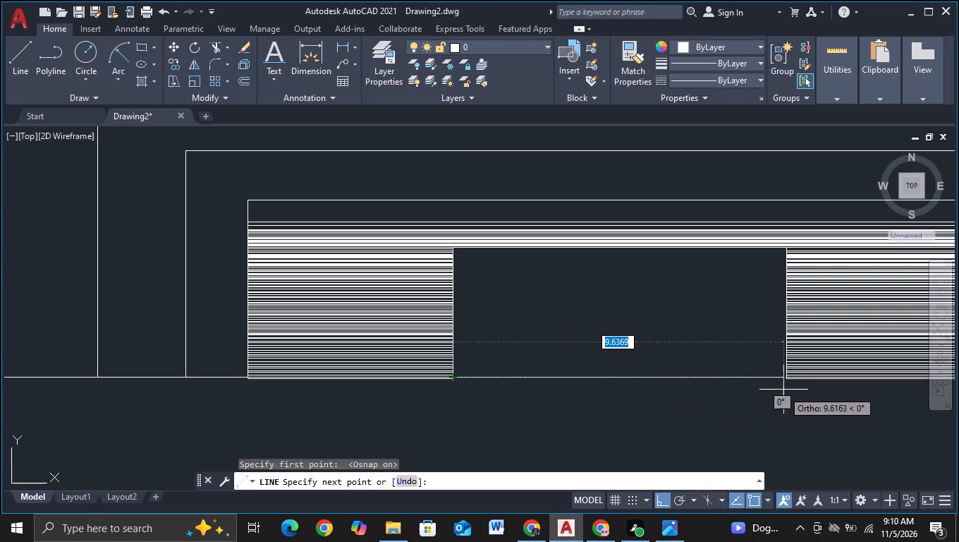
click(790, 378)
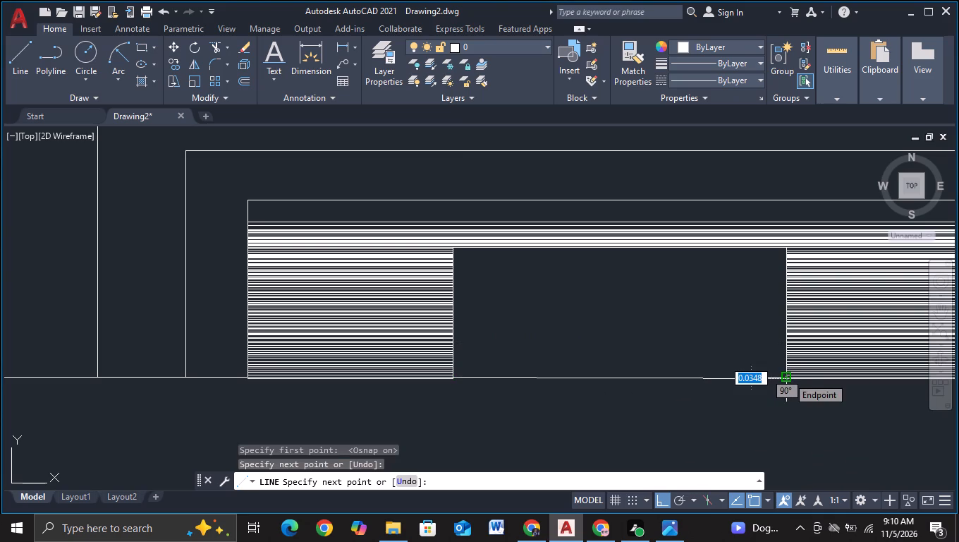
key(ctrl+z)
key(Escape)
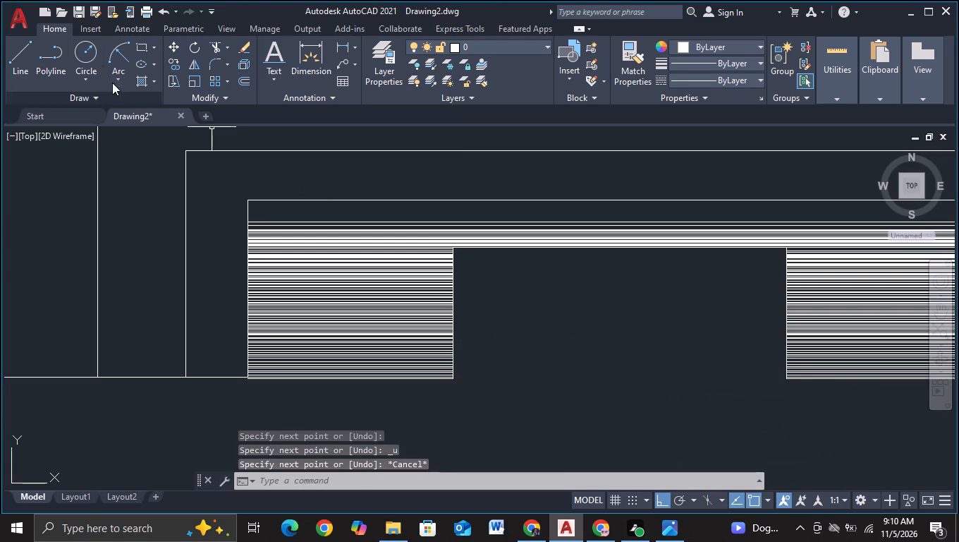
Draw a horizontal line about 9.7 units long across the bottom of the opening, joining the lower ends of its vertical lines.
click(16, 66)
scroll(459, 387, up, 5)
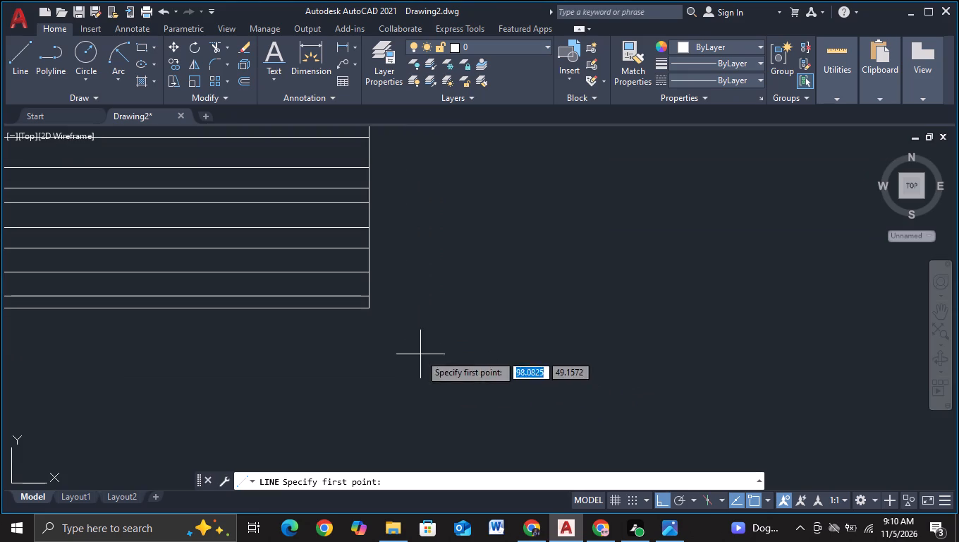
click(365, 311)
scroll(786, 375, down, 3)
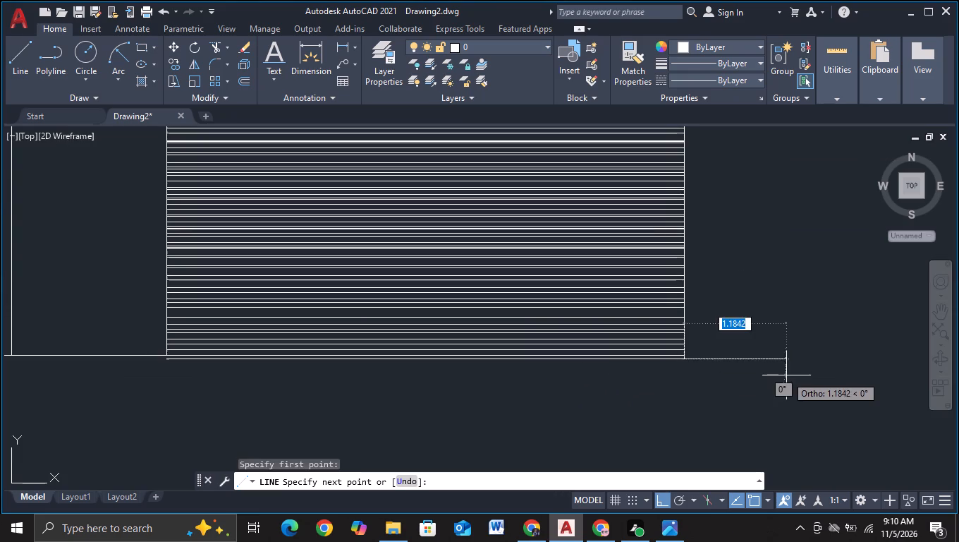
middle_drag(786, 375, 0, 301)
scroll(684, 352, up, 2)
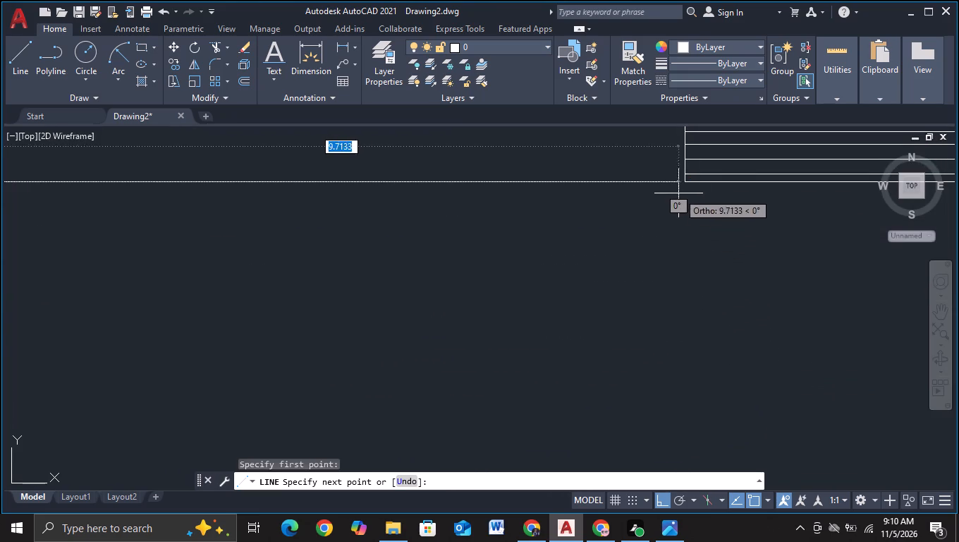
click(683, 181)
key(Escape)
Examine the finished base opening and the whole building elevation around it.
scroll(689, 307, down, 5)
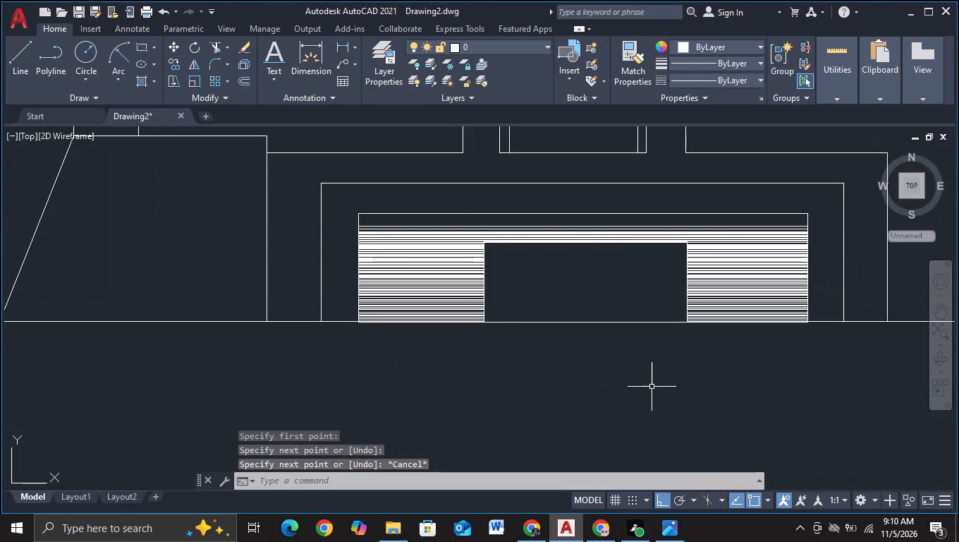
middle_drag(652, 387, 707, 403)
scroll(707, 403, down, 3)
middle_drag(703, 411, 476, 318)
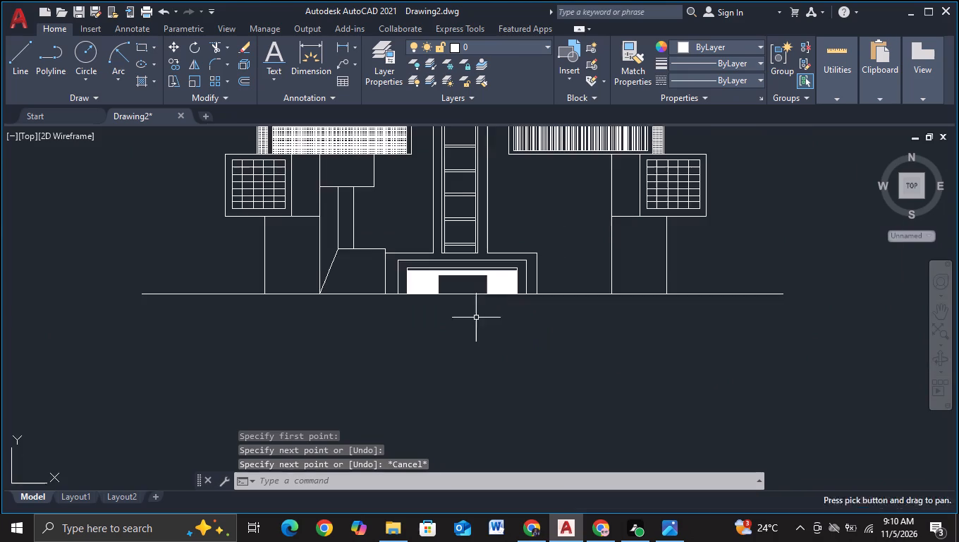
scroll(503, 349, down, 1)
middle_drag(503, 349, 639, 362)
key(Escape)
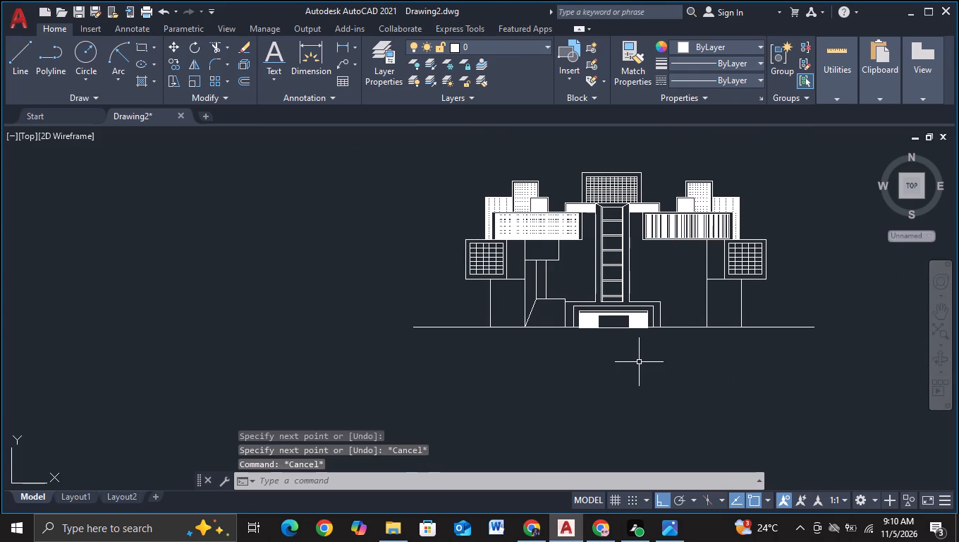
Draw a horizontal line about 7.9 units long outward from the base block's right edge, just below its top corner.
middle_drag(639, 362, 533, 375)
scroll(532, 375, down, 1)
scroll(529, 378, up, 1)
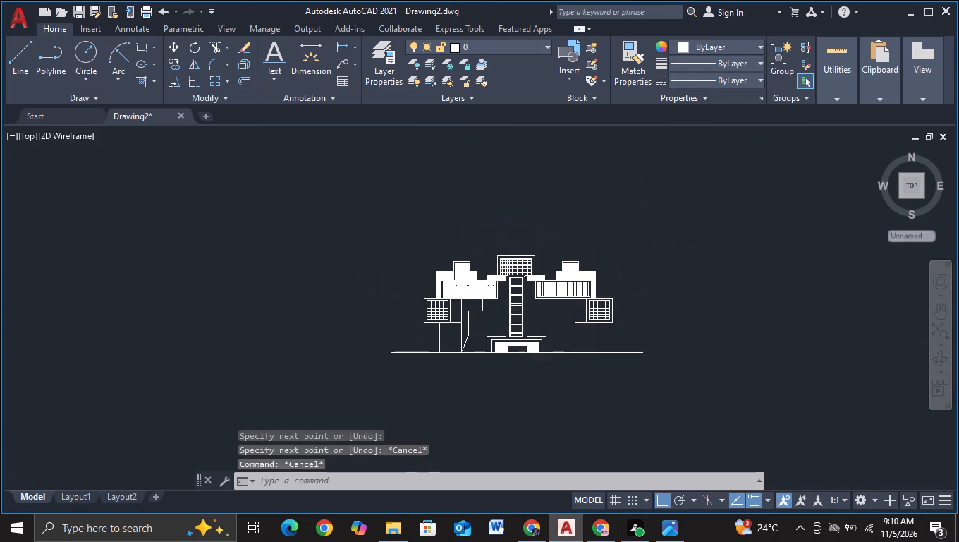
middle_drag(494, 392, 512, 381)
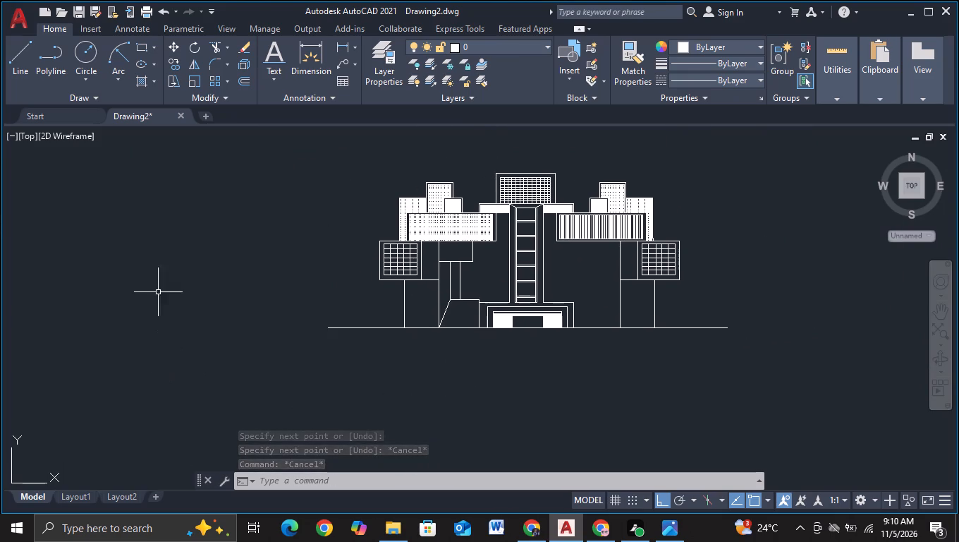
click(23, 69)
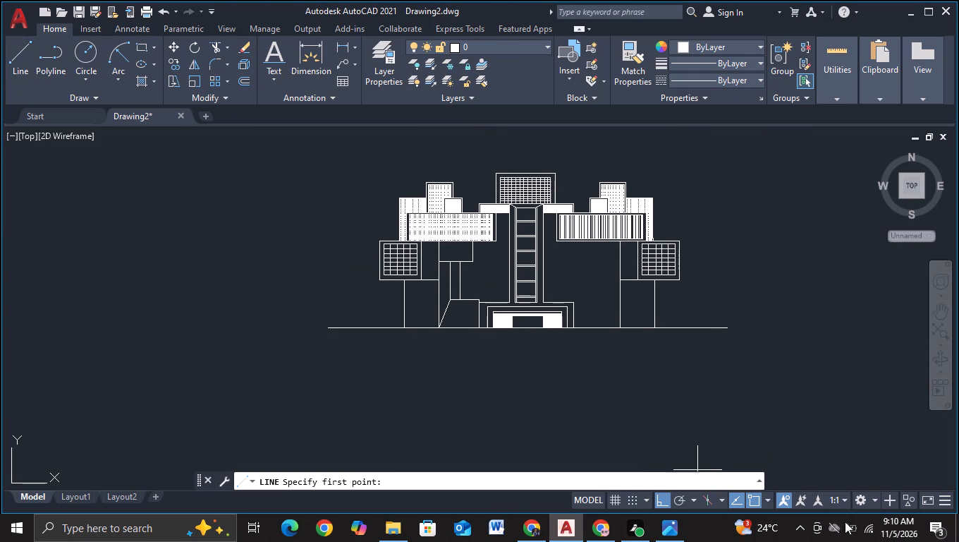
scroll(647, 366, up, 2)
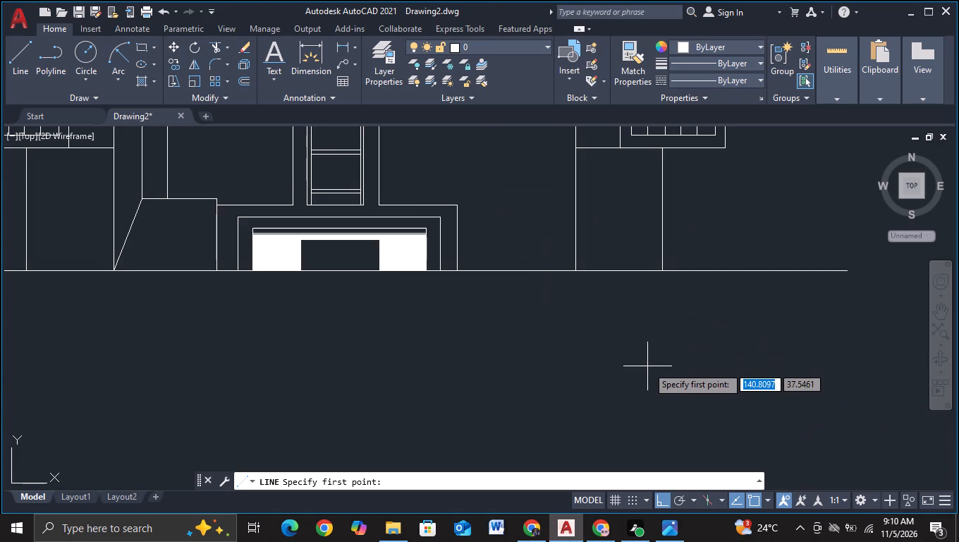
middle_drag(645, 376, 623, 411)
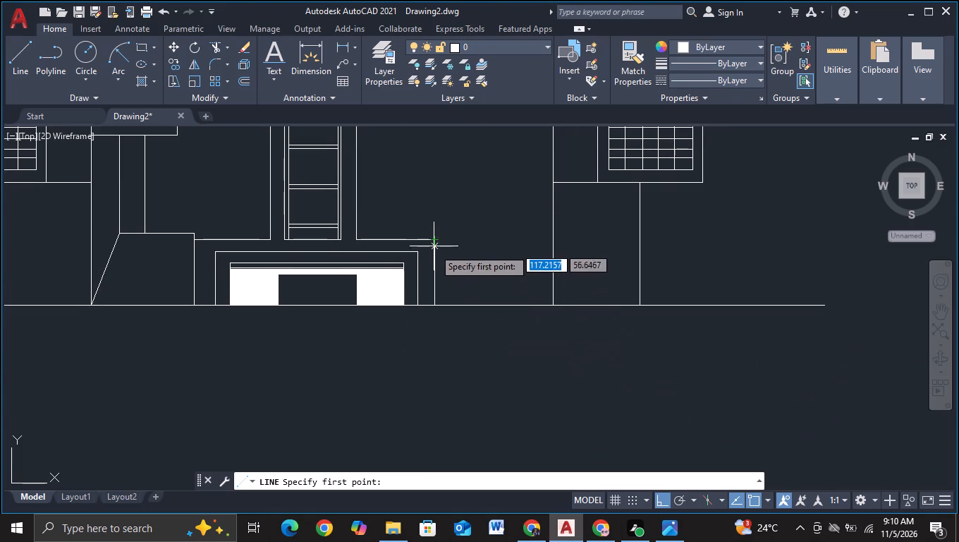
click(434, 255)
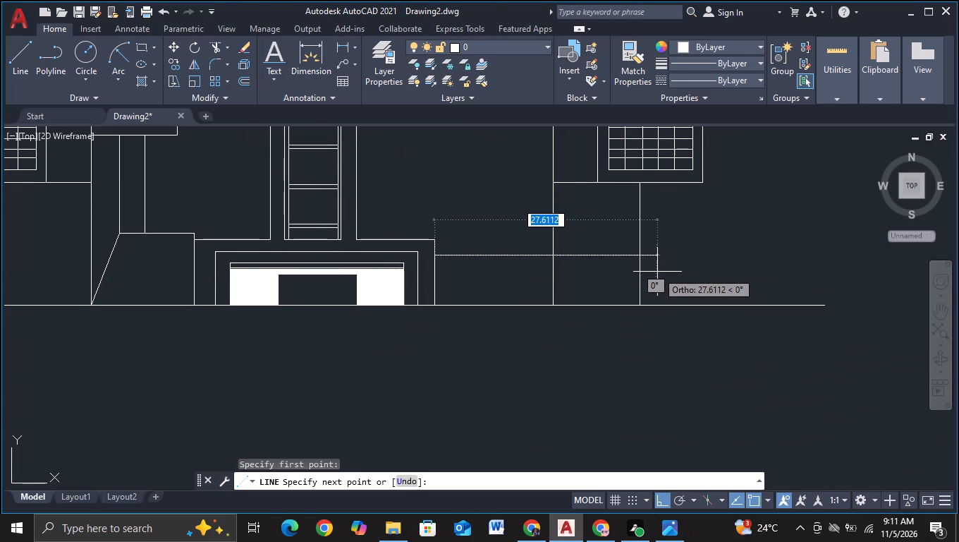
click(498, 265)
key(Escape)
Draw a short vertical marker line crossing the ground line directly beneath the right grid box's outer edge.
click(24, 83)
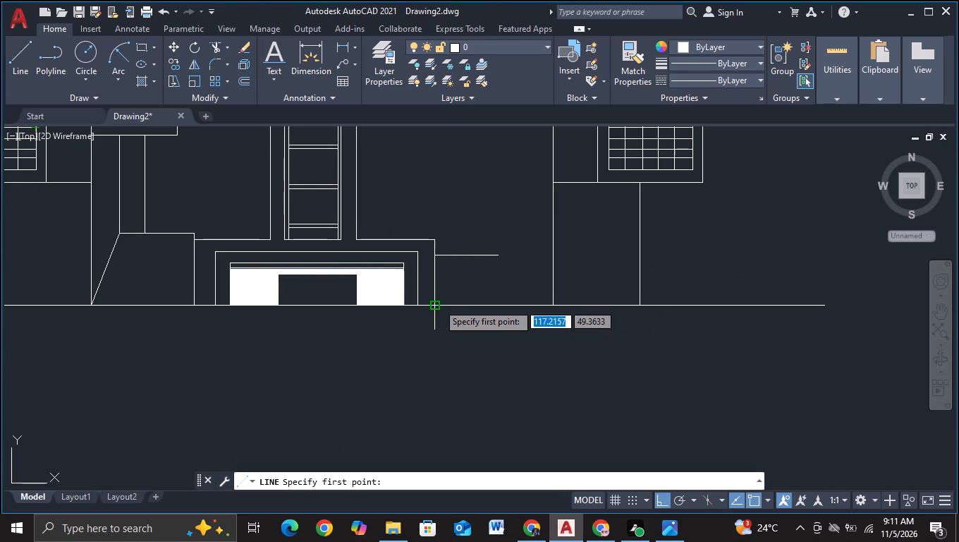
click(703, 308)
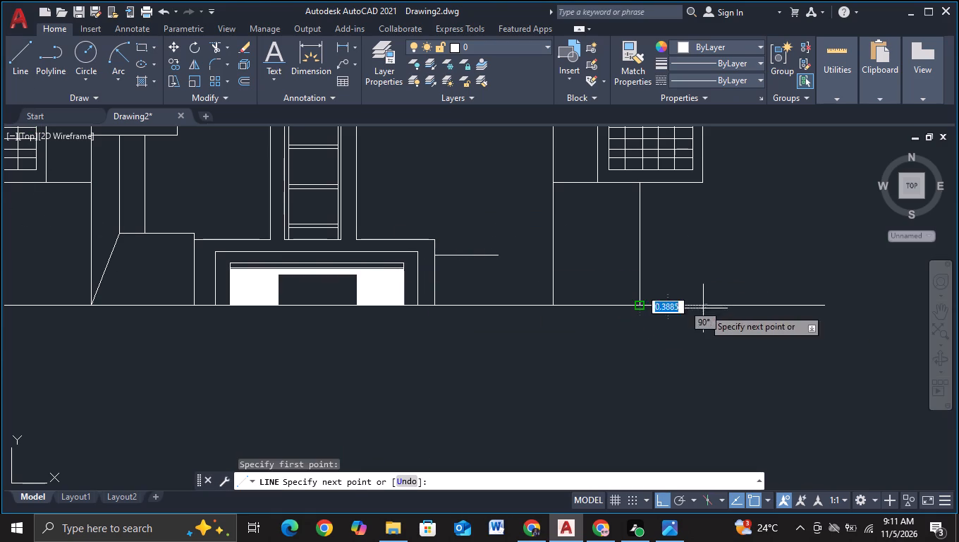
click(702, 295)
click(707, 330)
key(Escape)
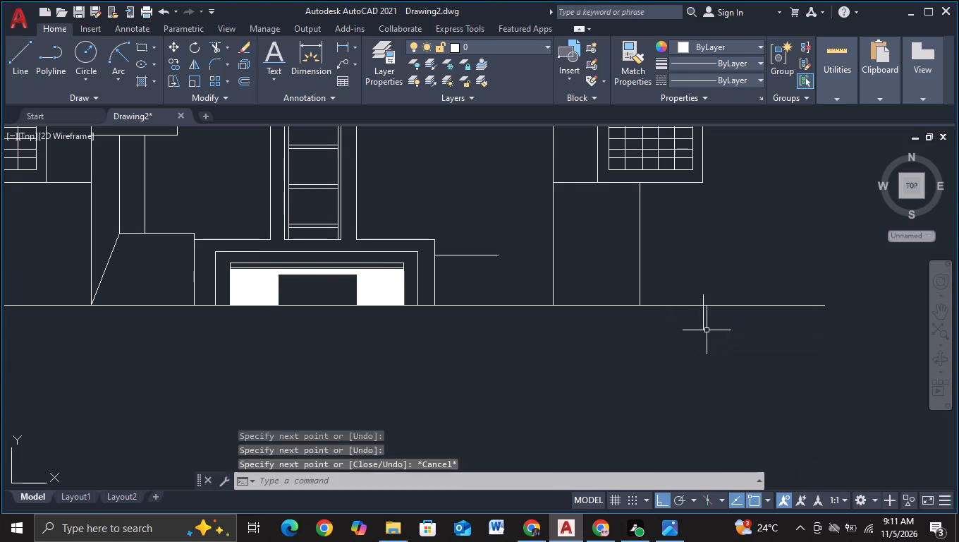
Trim off the part of the vertical marker line above the ground line.
click(212, 45)
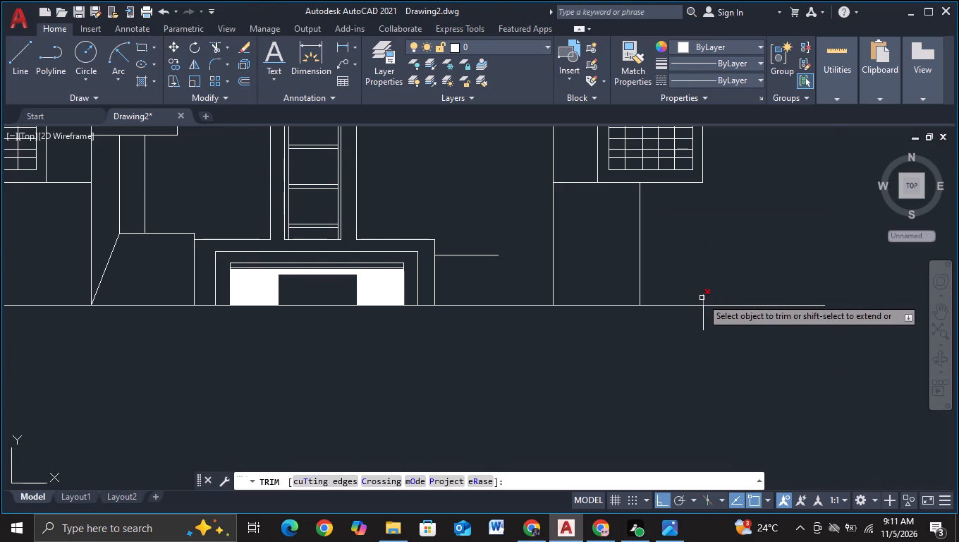
click(702, 298)
click(707, 298)
click(693, 299)
key(Escape)
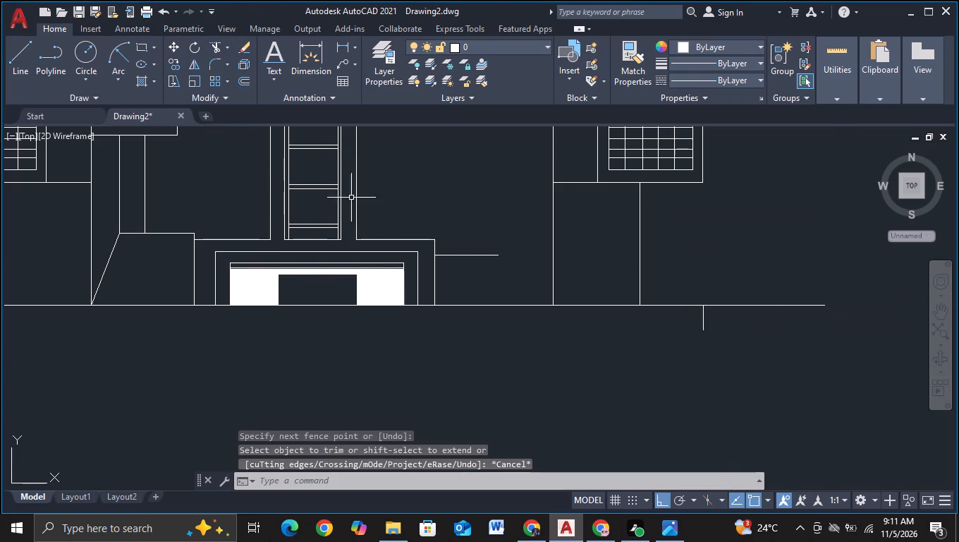
Draw a sloping line about 26 units long from the short horizontal line's free end down to the marker on the ground line.
click(24, 55)
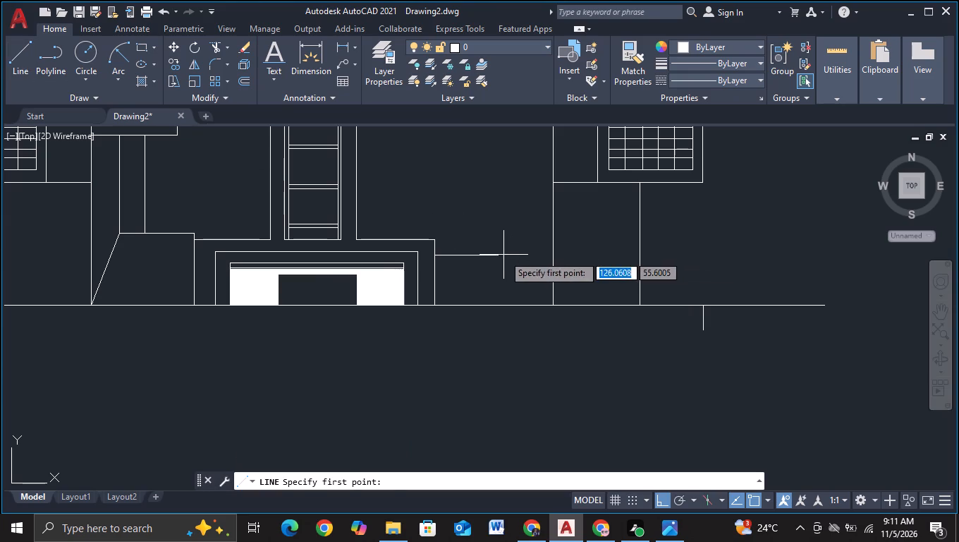
click(494, 256)
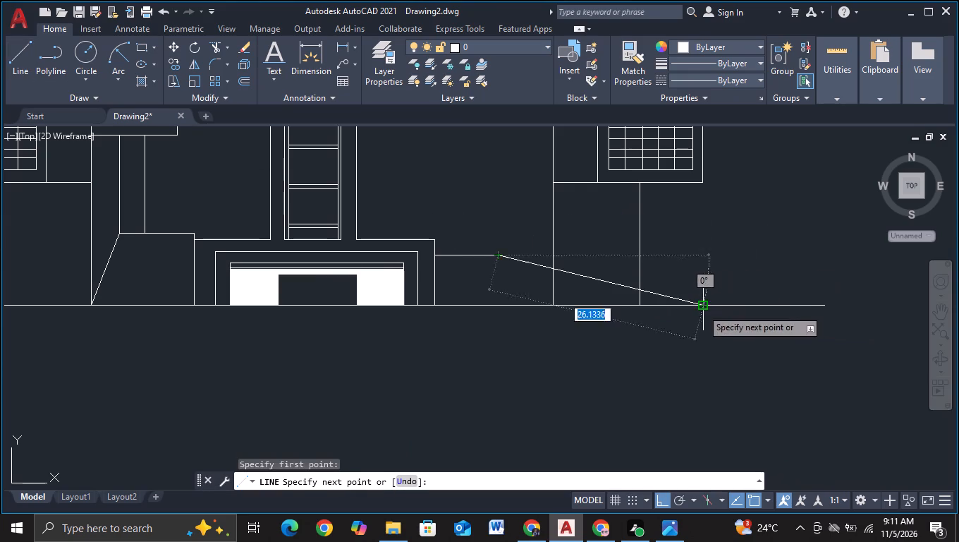
click(702, 309)
key(Escape)
Trim away the marker below the ground line and the right wing's two vertical lines beneath the sloping line.
click(212, 44)
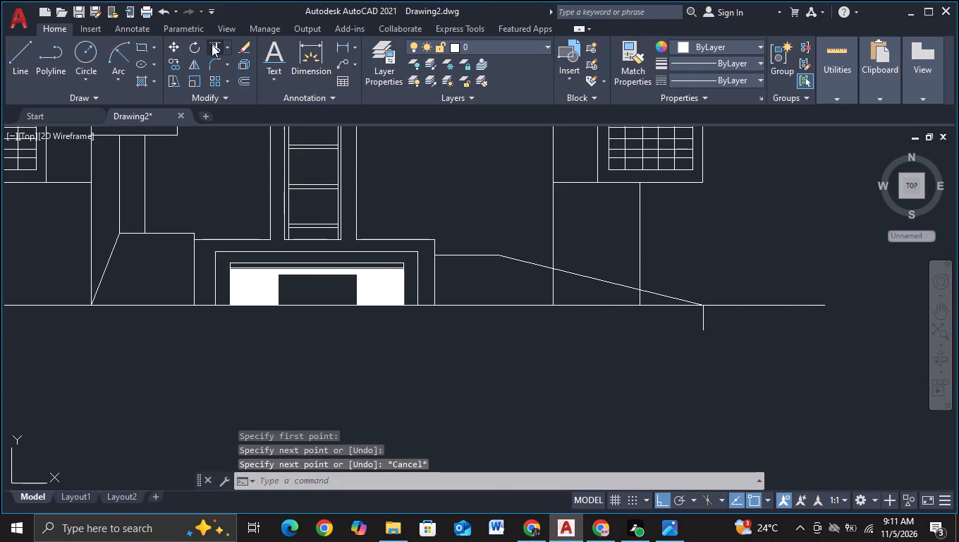
click(723, 326)
click(653, 325)
drag(511, 284, 520, 285)
click(644, 297)
key(Escape)
scroll(676, 387, down, 1)
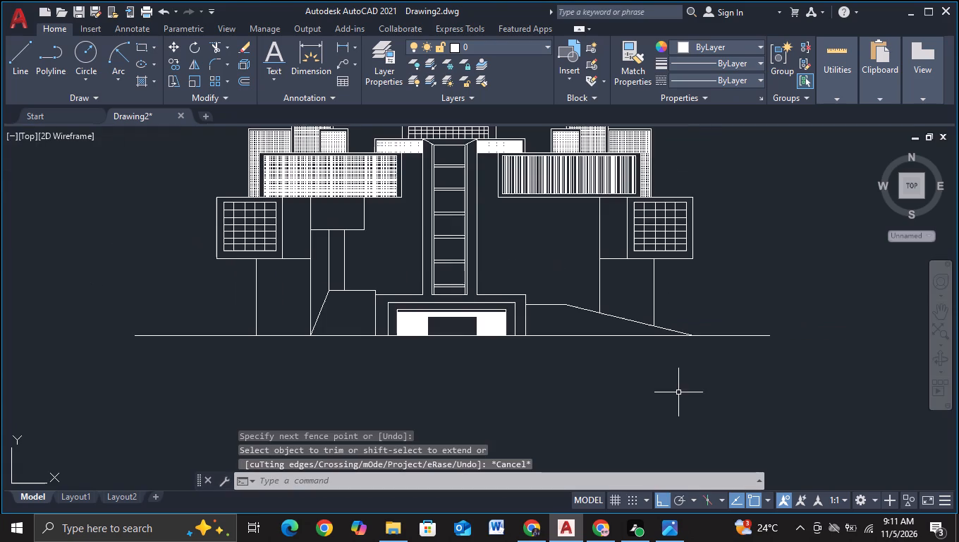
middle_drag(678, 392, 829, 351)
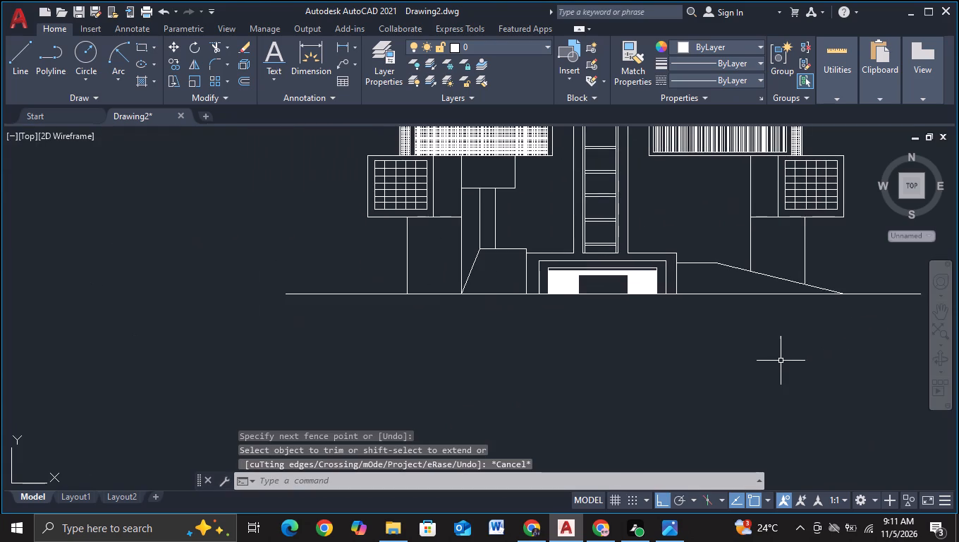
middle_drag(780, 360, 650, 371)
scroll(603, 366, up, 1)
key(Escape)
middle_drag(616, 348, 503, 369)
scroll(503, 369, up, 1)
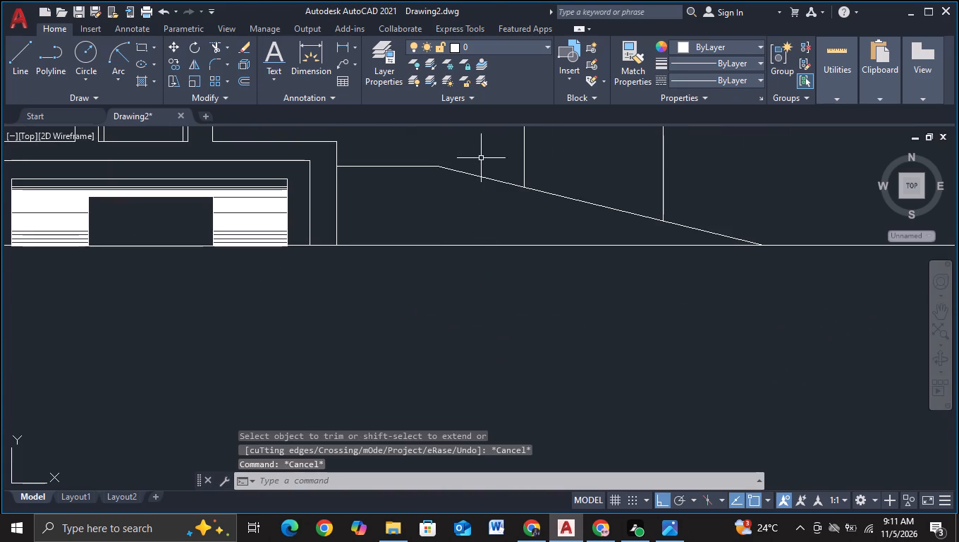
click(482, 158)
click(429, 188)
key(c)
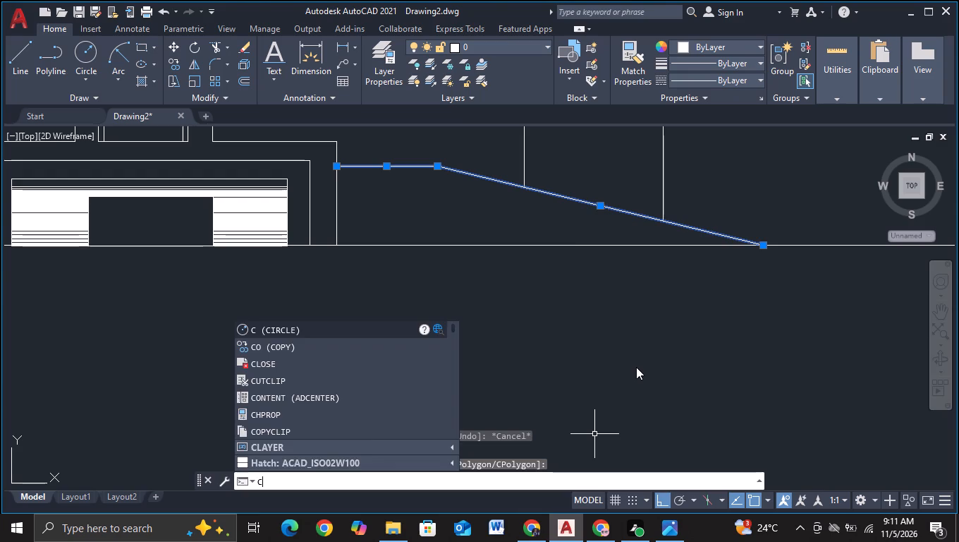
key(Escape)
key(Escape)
Copy the horizontal line and the attached sloping line about 1.15 units straight down to form the ramp's lower edge.
click(506, 159)
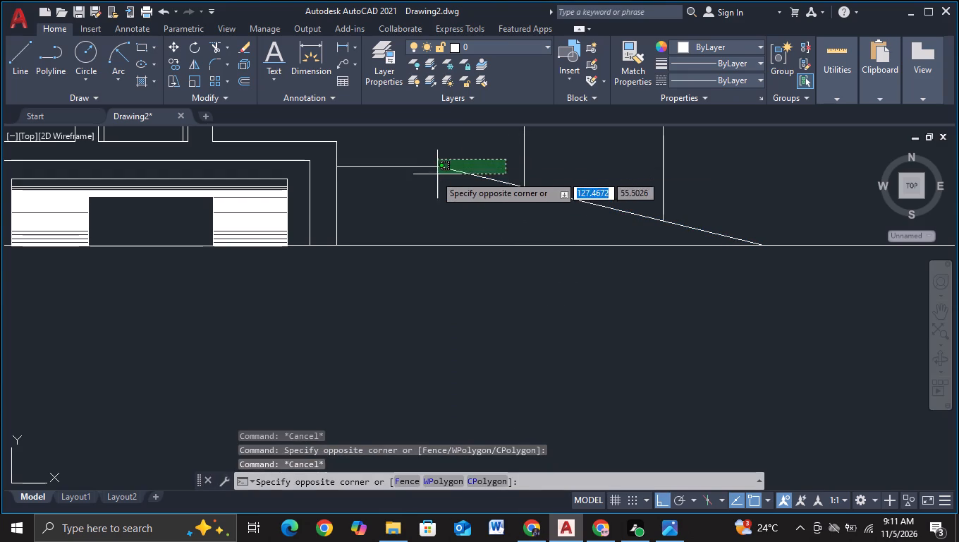
click(429, 191)
key(c)
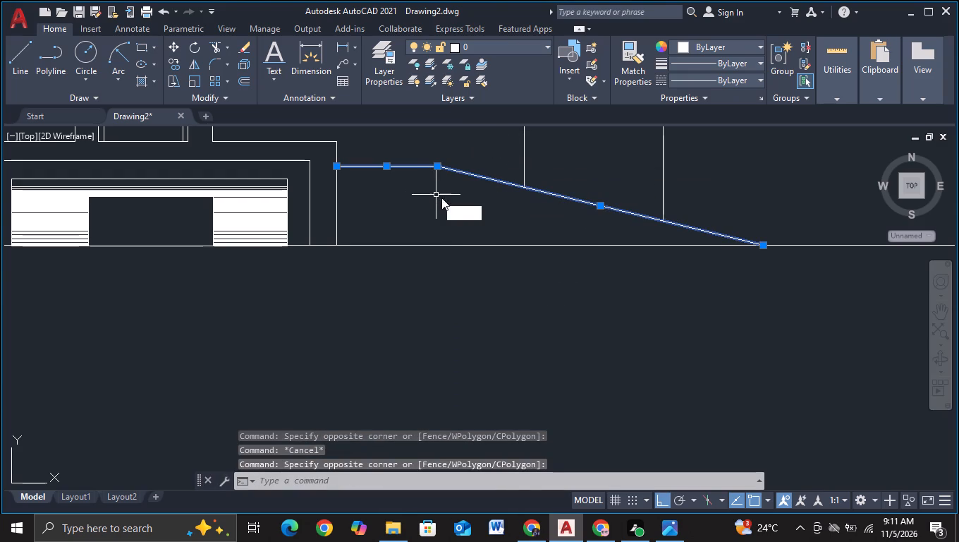
click(570, 241)
click(571, 301)
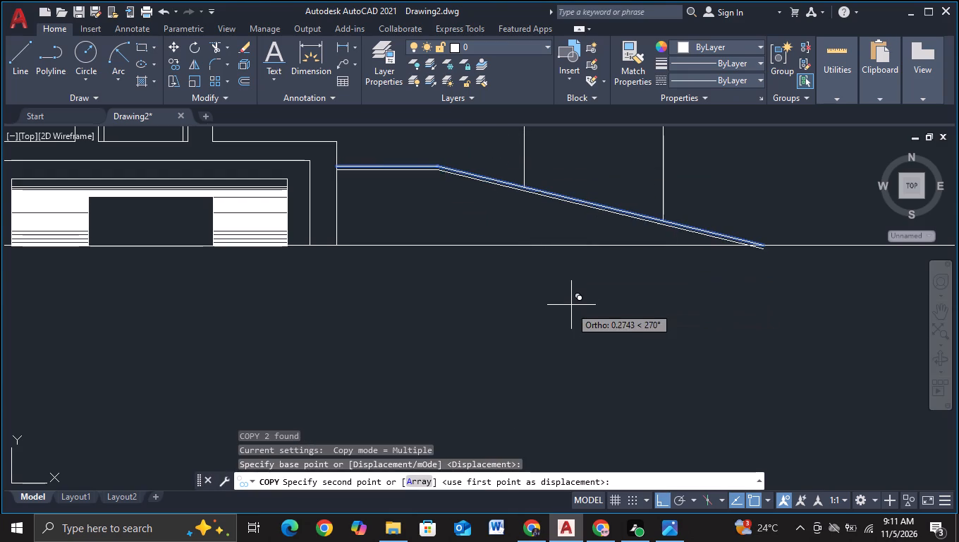
click(569, 316)
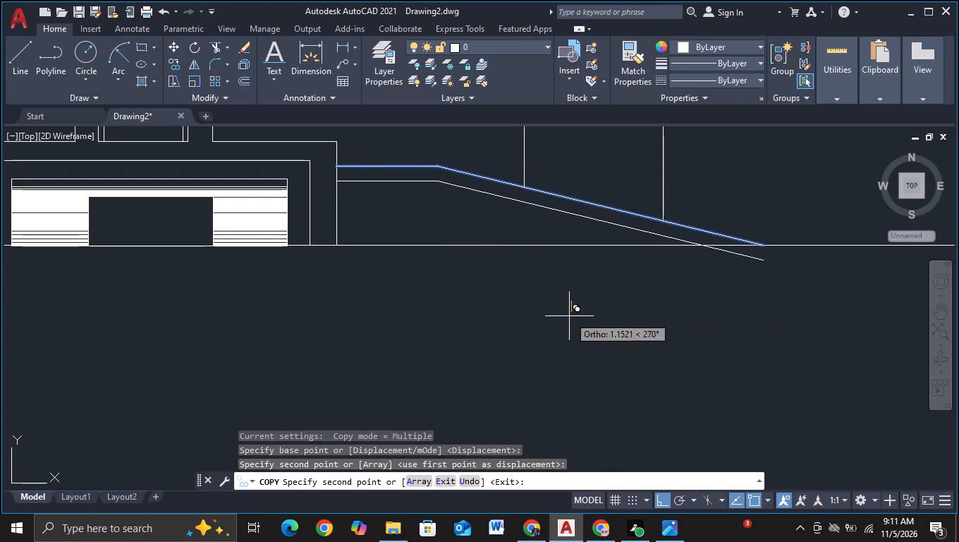
key(Escape)
Trim the end of the copied sloping line that extends below the ground line.
click(214, 47)
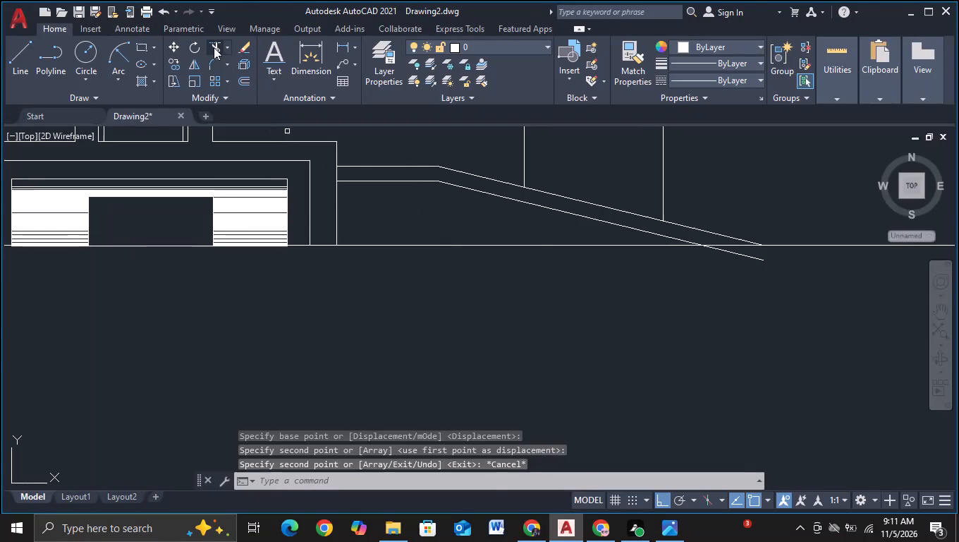
click(728, 252)
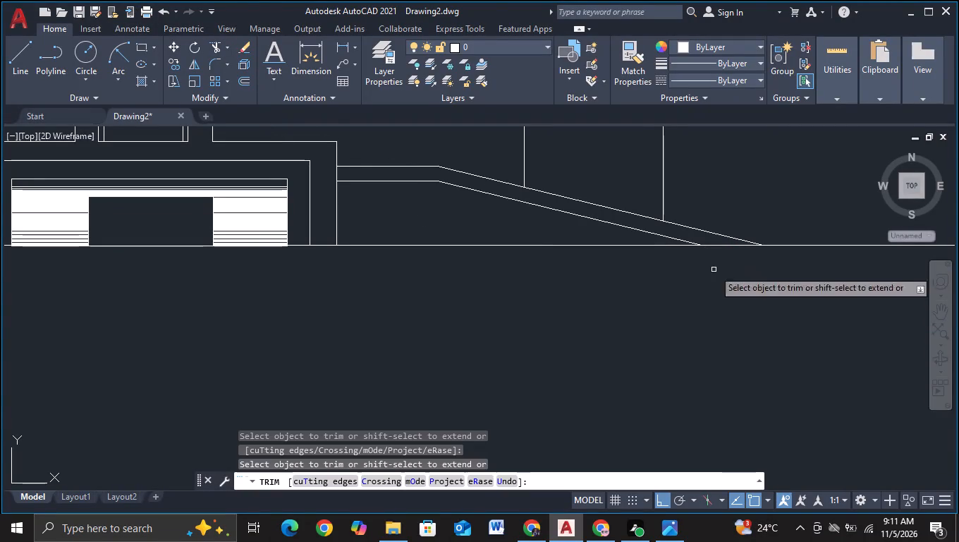
key(Escape)
Copy the base block's right vertical edge horizontally to the right, beneath the ramp's flat part near its bend.
scroll(520, 314, down, 1)
middle_drag(520, 325, 468, 371)
click(353, 296)
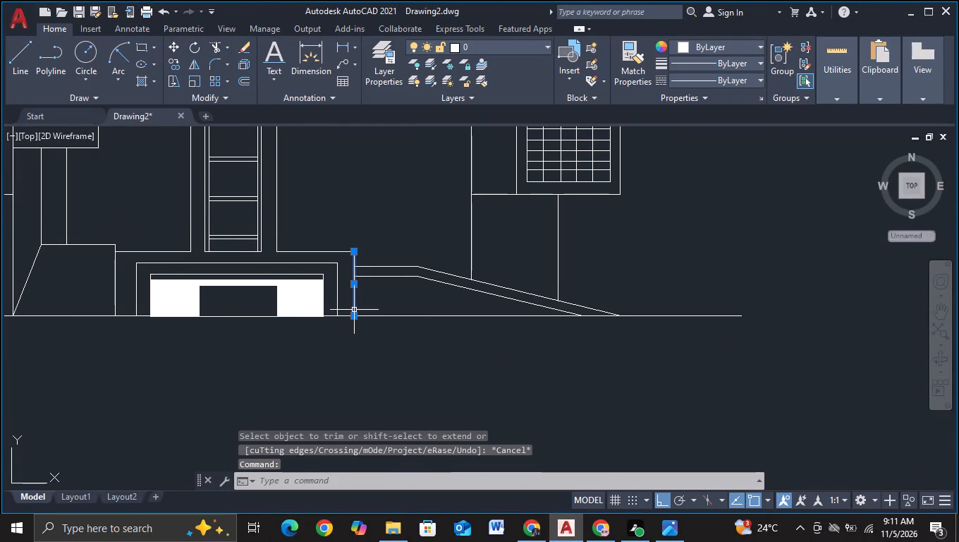
key(c)
double_click(412, 359)
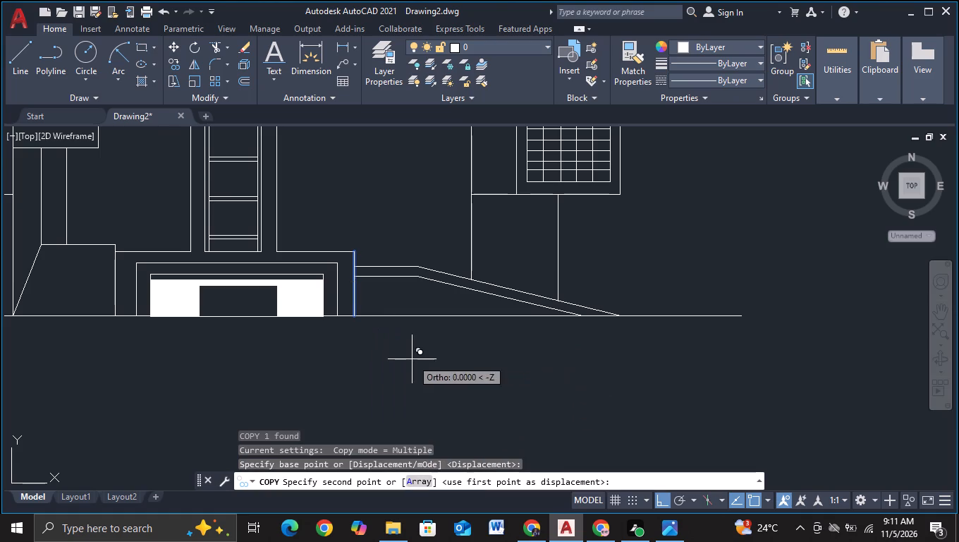
click(462, 361)
key(Escape)
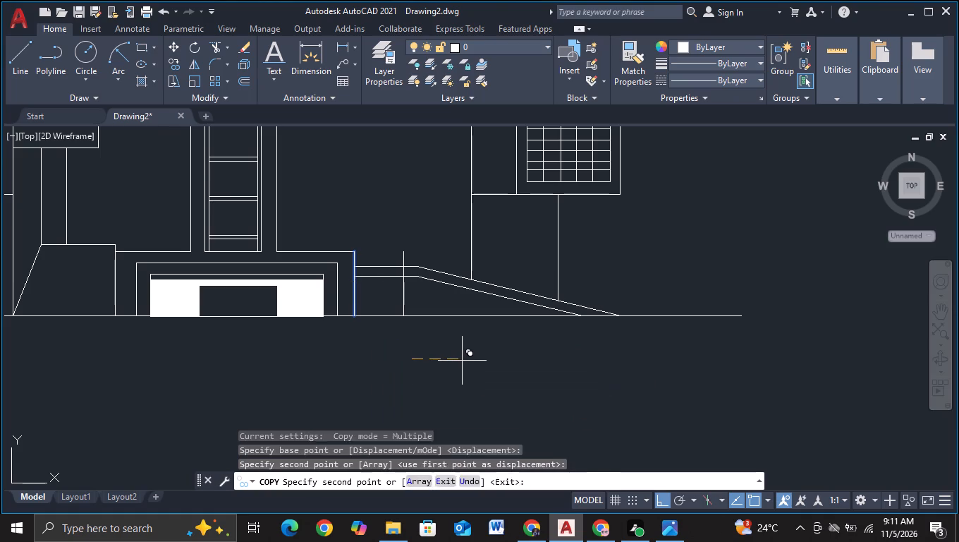
Trim the copied vertical line back to the ramp's lower edge, removing its parts above and between the ramp lines.
click(215, 46)
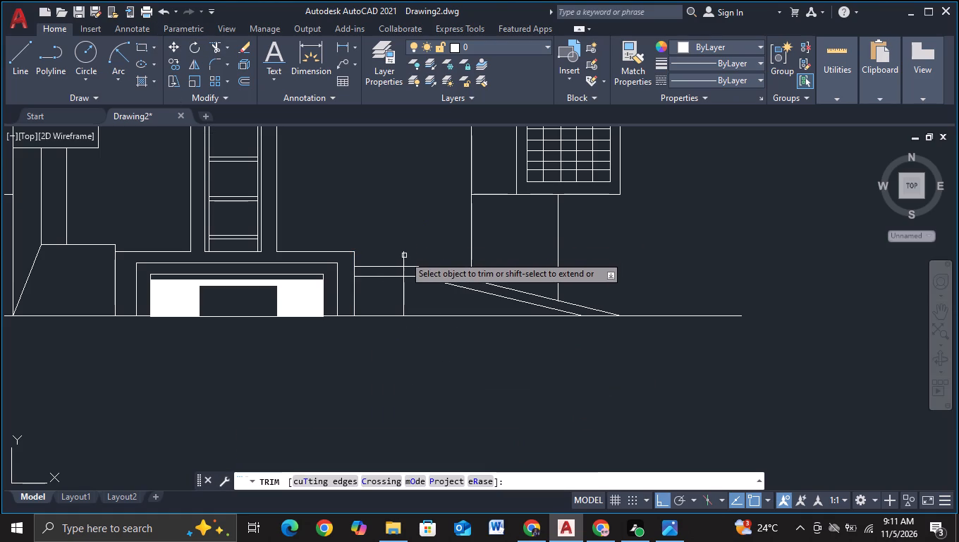
click(404, 255)
click(405, 270)
key(Escape)
Copy the short vertical line under the ramp a small distance to the right to form a narrow post.
click(408, 296)
click(399, 301)
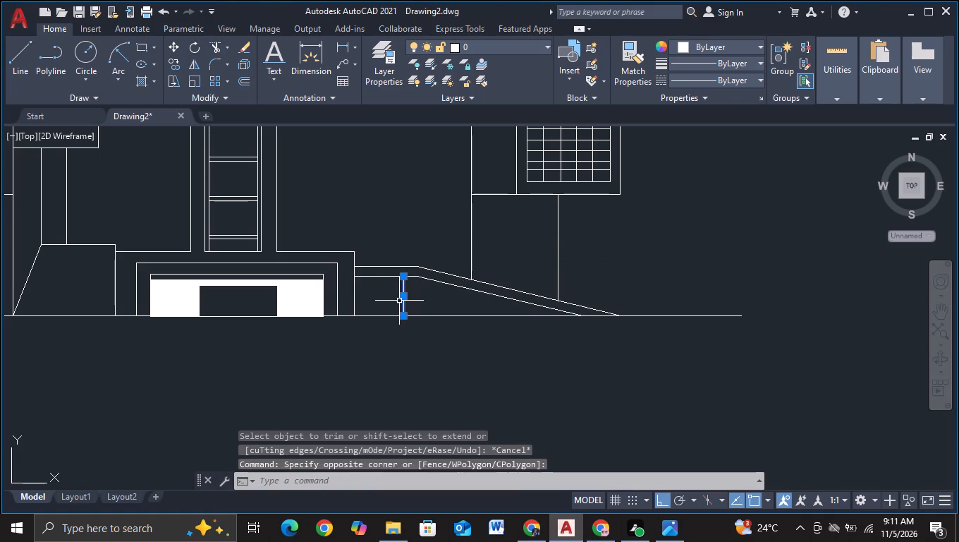
key(c)
click(423, 346)
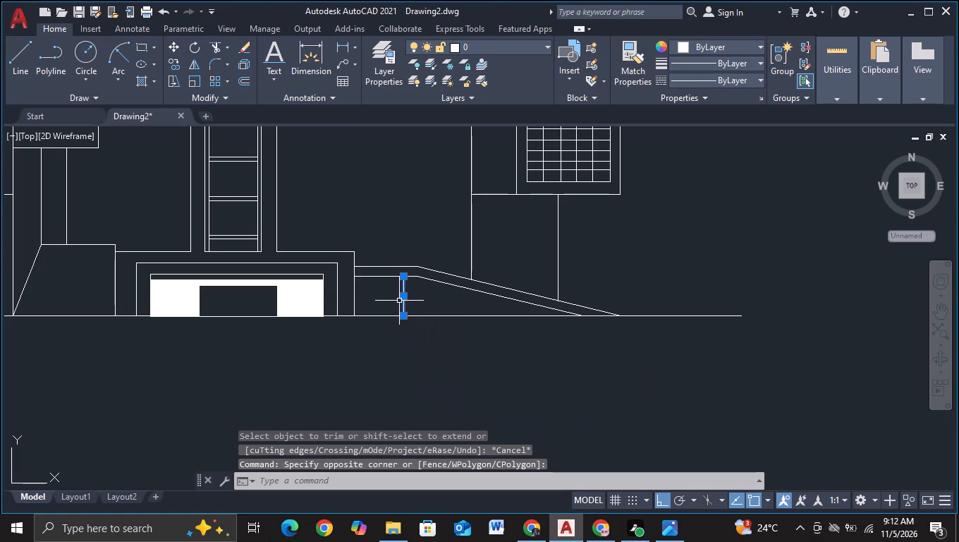
click(406, 357)
click(415, 355)
key(Escape)
Copy both lines of the narrow post about 8.7 units to the right, under the ramp's sloping part.
click(425, 306)
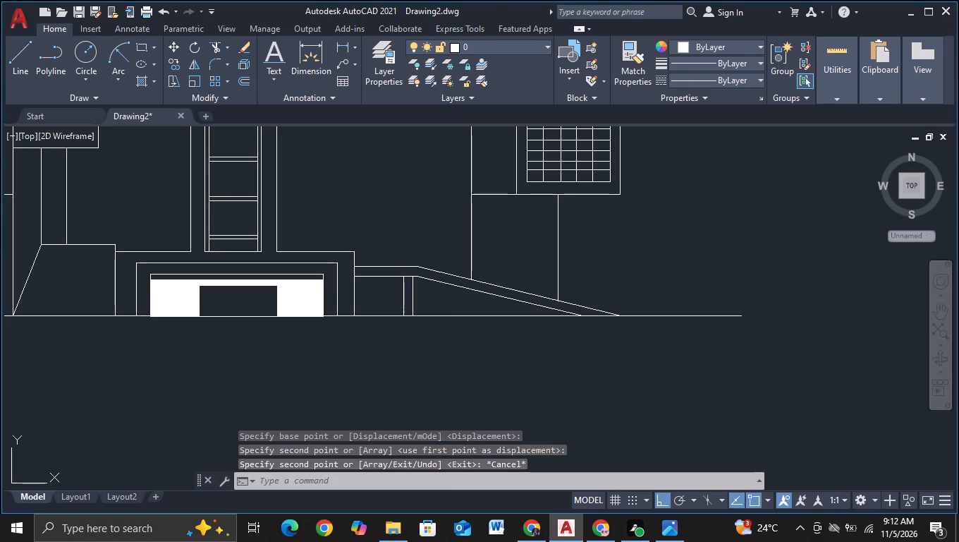
click(396, 303)
key(c)
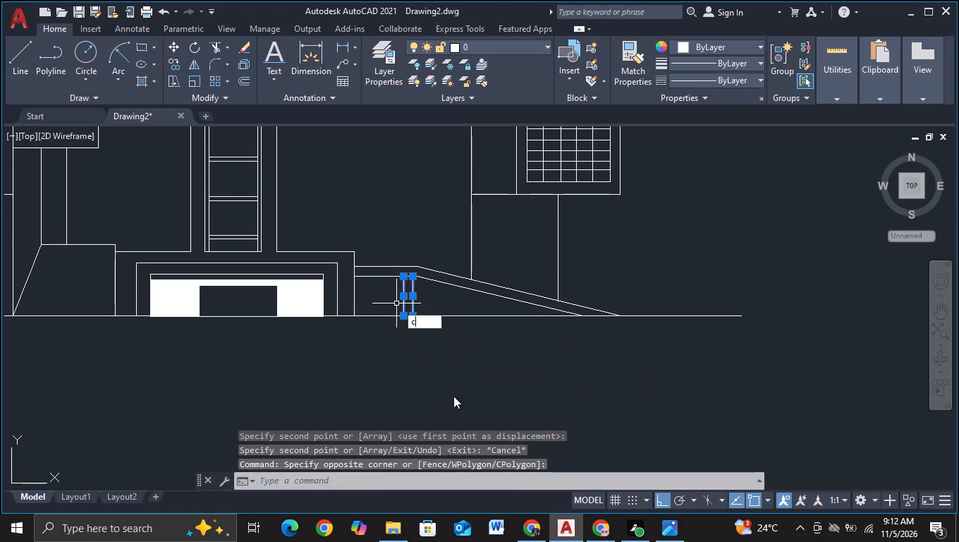
double_click(444, 353)
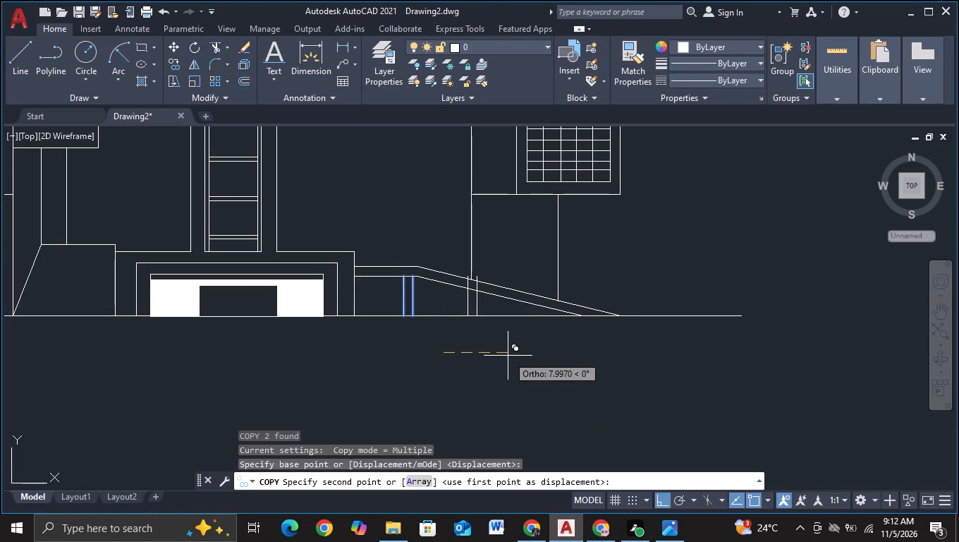
click(513, 356)
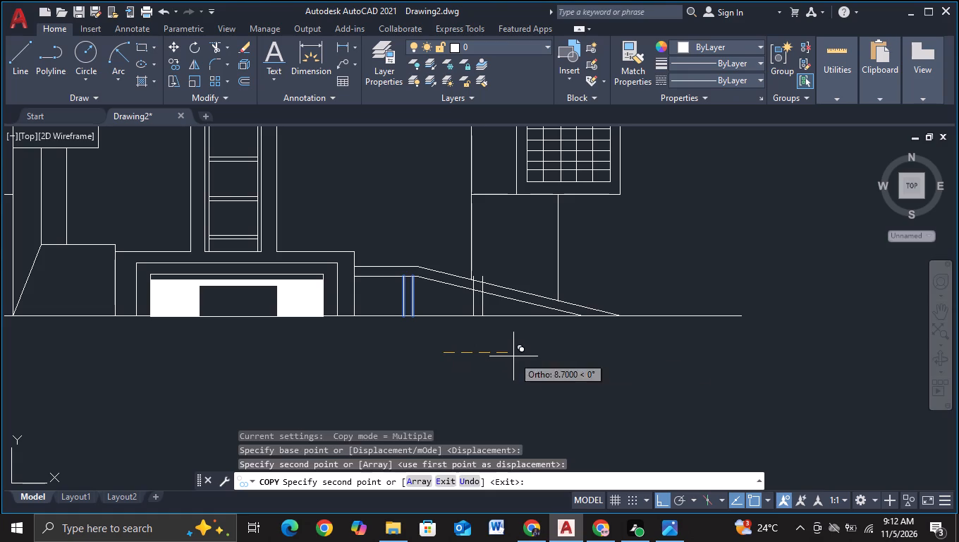
key(Escape)
Trim the second post's two lines back to the sloping ramp's lower edge, removing their parts between and above the ramp lines.
click(221, 47)
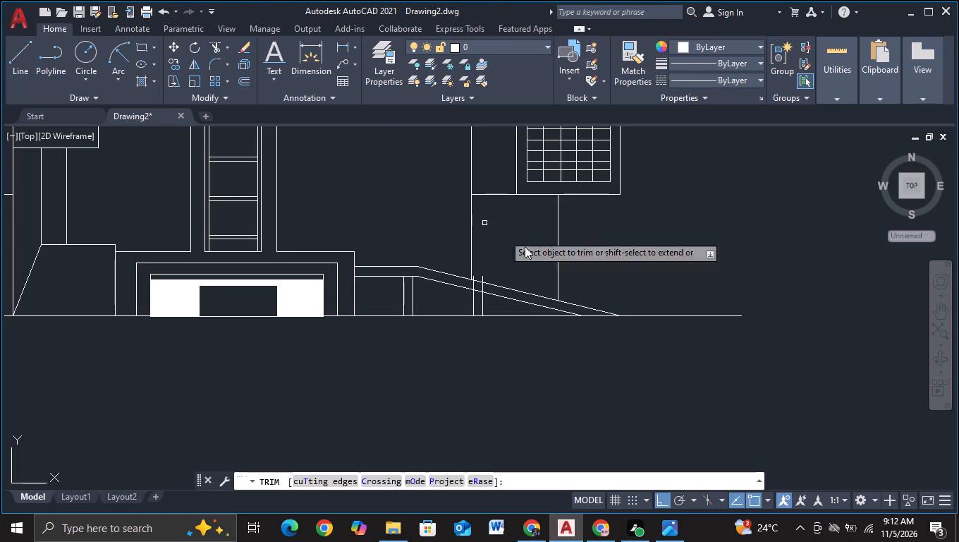
scroll(532, 254, up, 2)
click(412, 343)
click(340, 318)
click(415, 315)
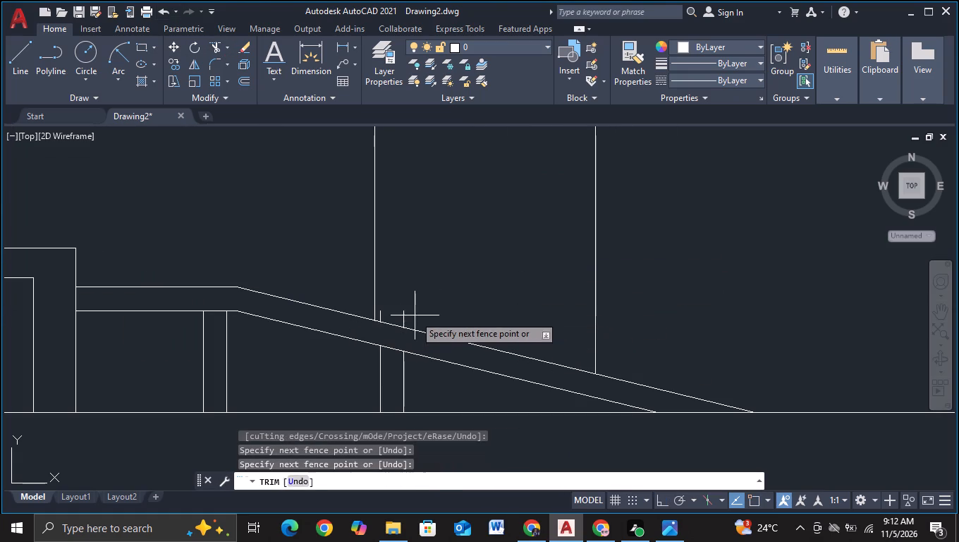
click(380, 315)
key(Escape)
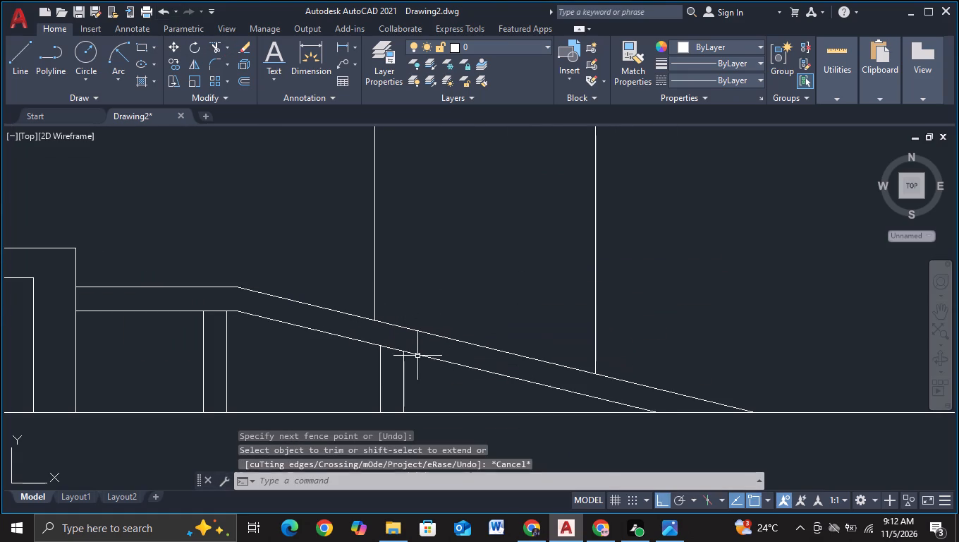
Examine the overall elevation, from the ramp and ground line to the side blocks, central shaft and upper façade grids.
scroll(433, 360, down, 2)
middle_drag(485, 398, 532, 335)
scroll(515, 371, down, 1)
middle_drag(398, 372, 396, 371)
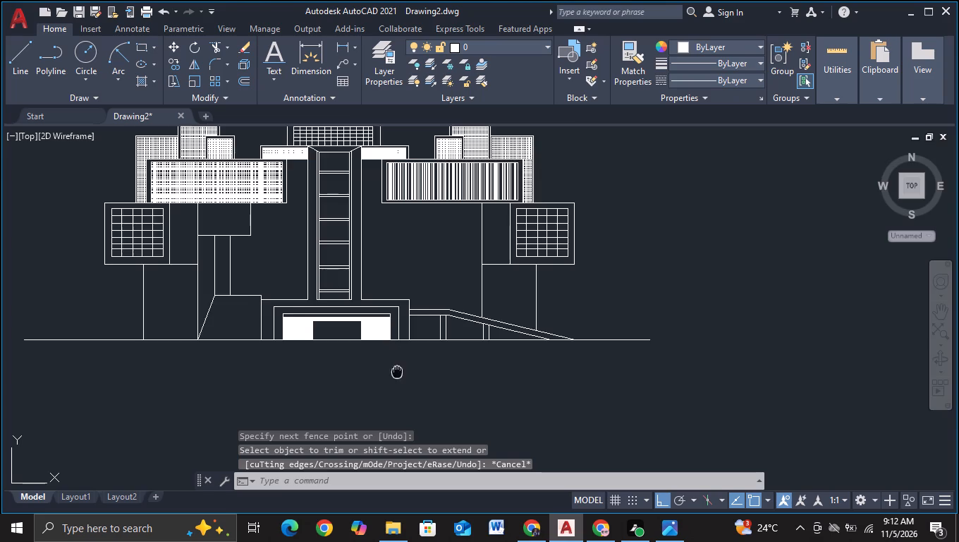
middle_drag(396, 371, 778, 330)
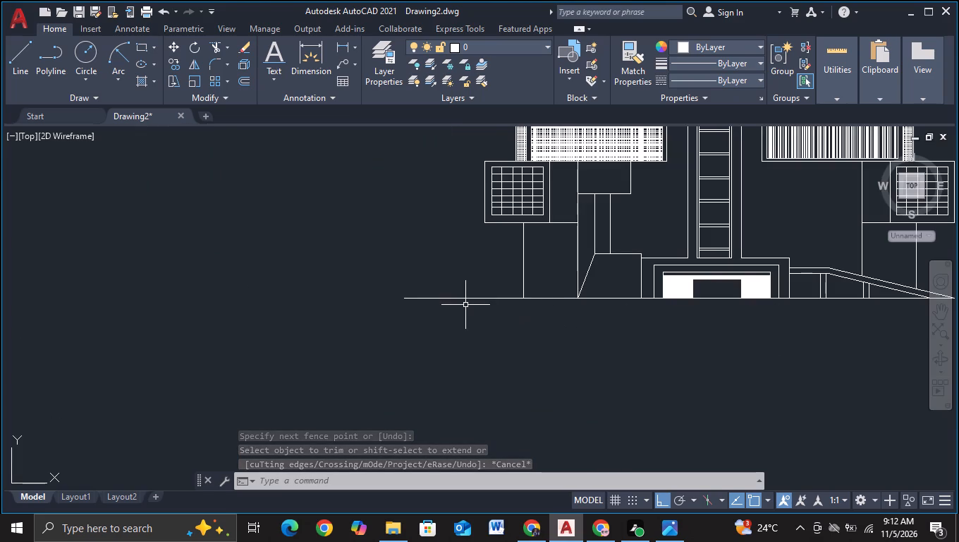
middle_drag(466, 305, 425, 338)
scroll(448, 344, down, 1)
middle_drag(587, 379, 446, 372)
key(Escape)
scroll(475, 266, up, 2)
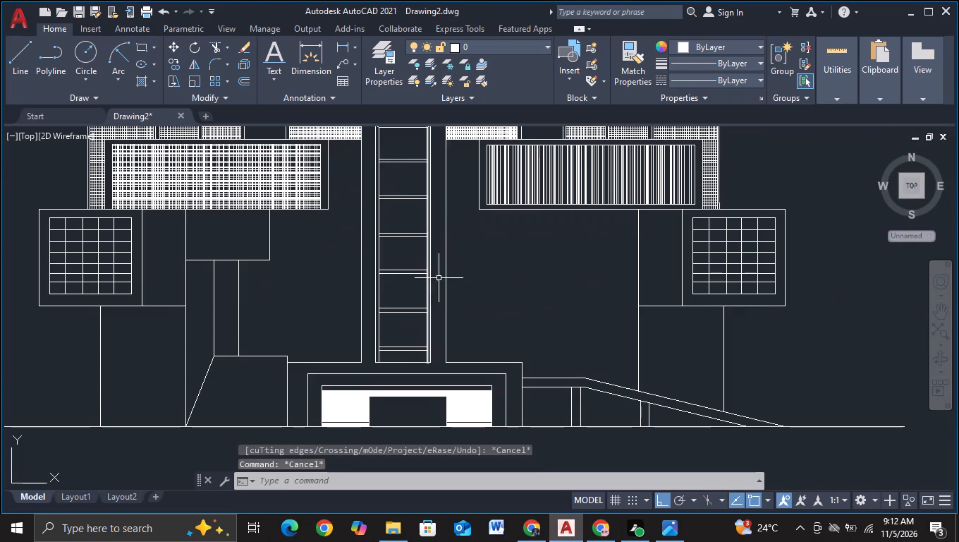
middle_drag(515, 250, 522, 274)
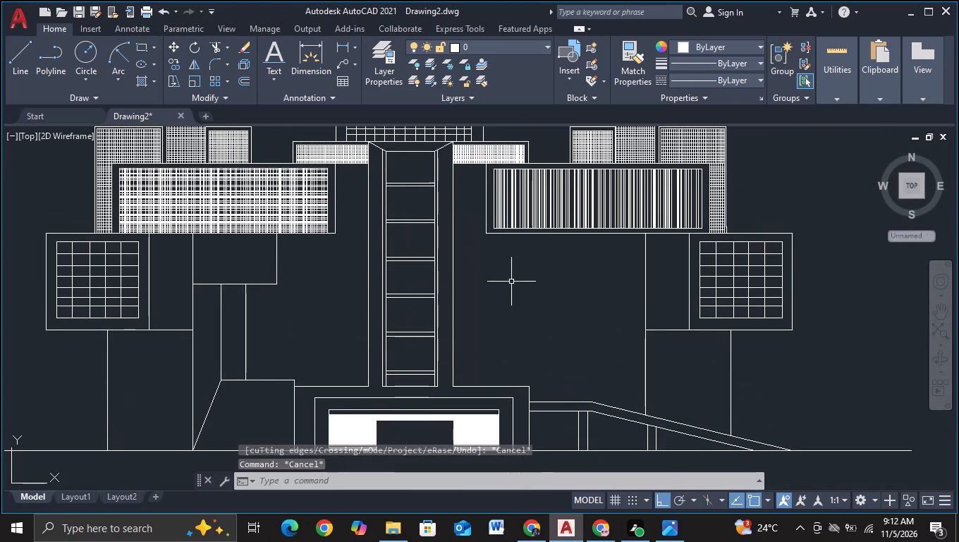
middle_drag(511, 282, 586, 308)
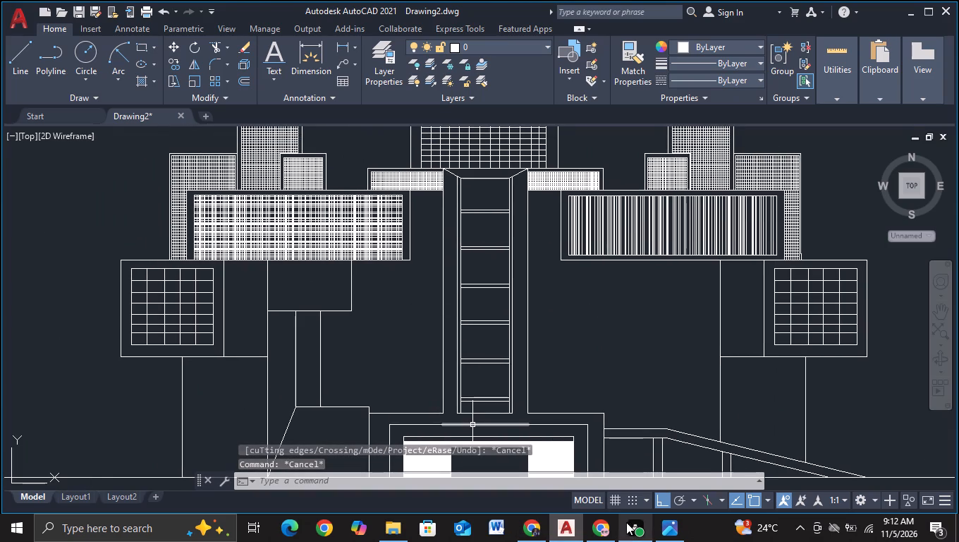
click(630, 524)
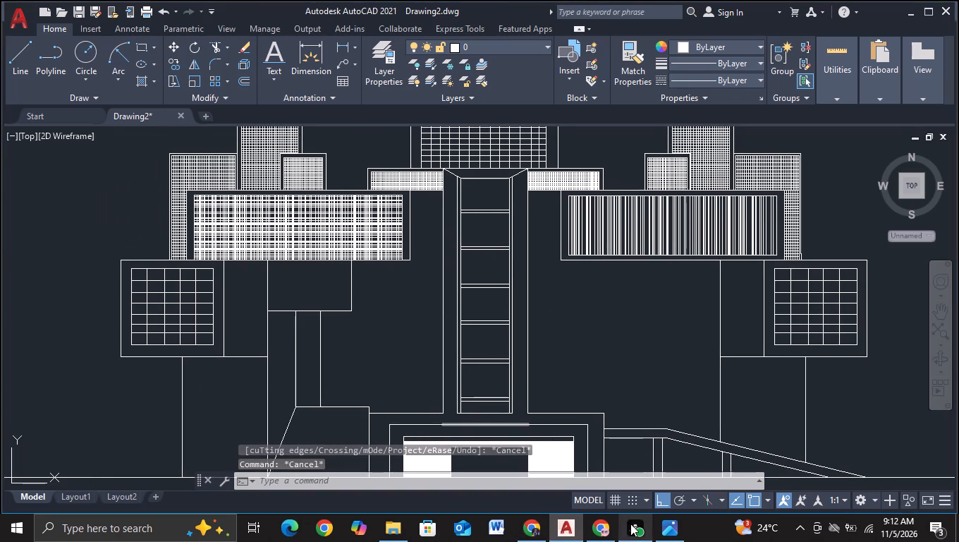
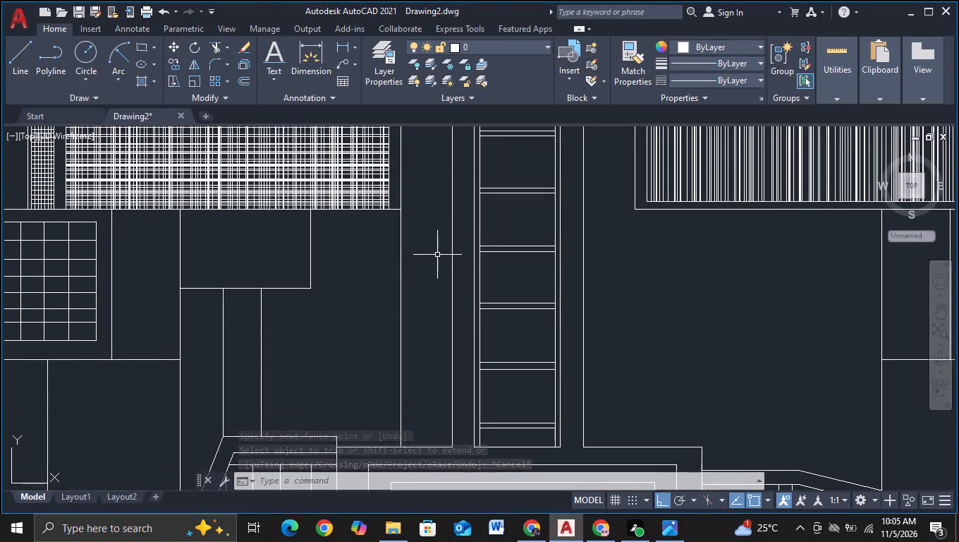
Copy the top line of the narrow strip left of the central shaft downward as three close pairs, about 2.6, 6 and 9.2 units down.
middle_drag(437, 255, 388, 325)
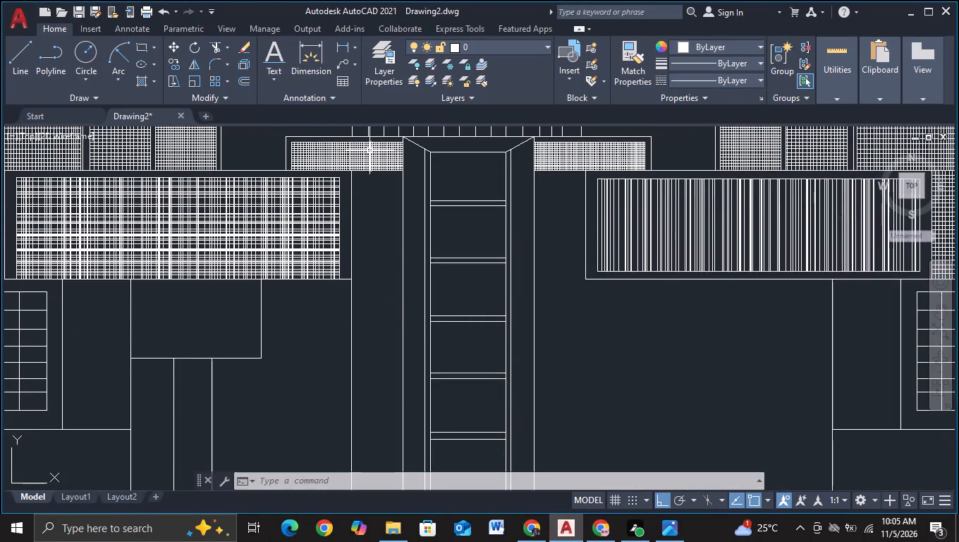
scroll(369, 160, up, 4)
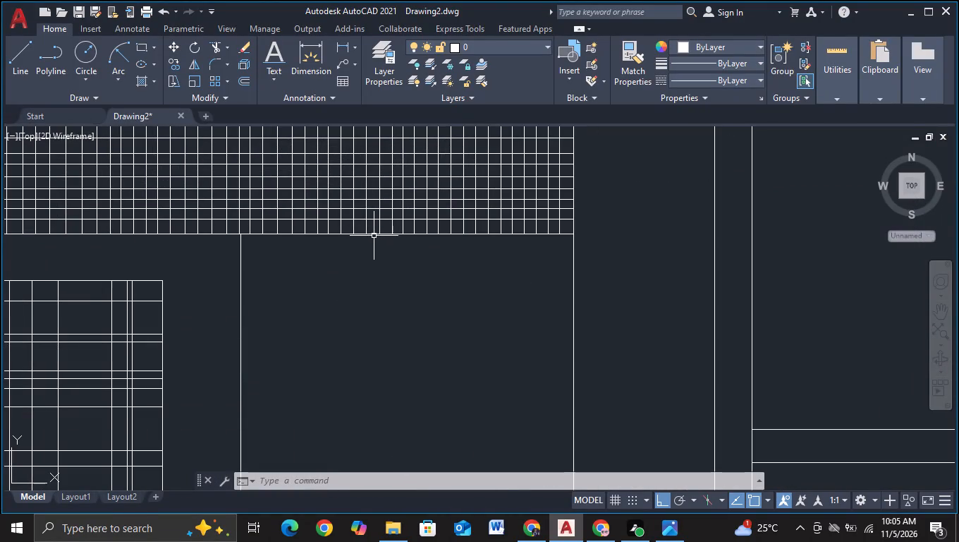
click(374, 234)
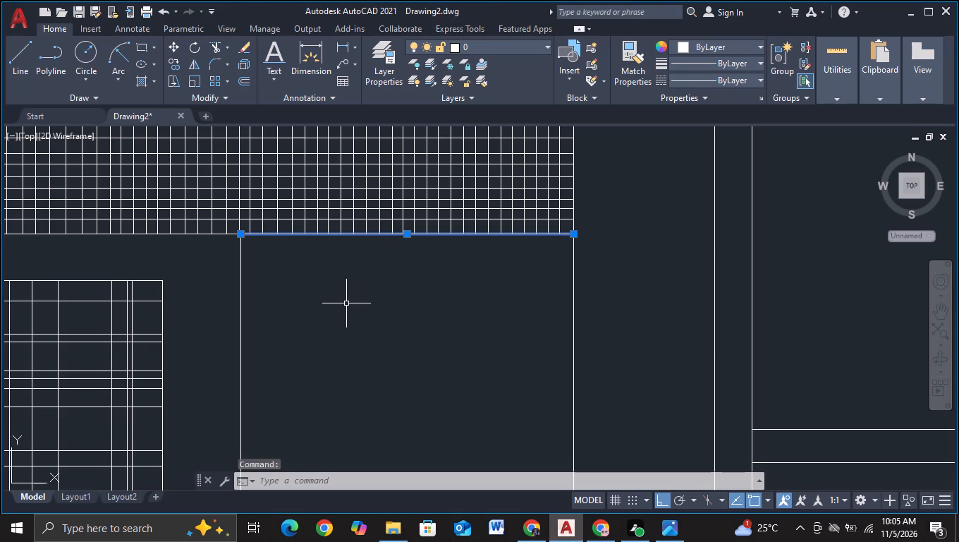
key(c)
double_click(400, 351)
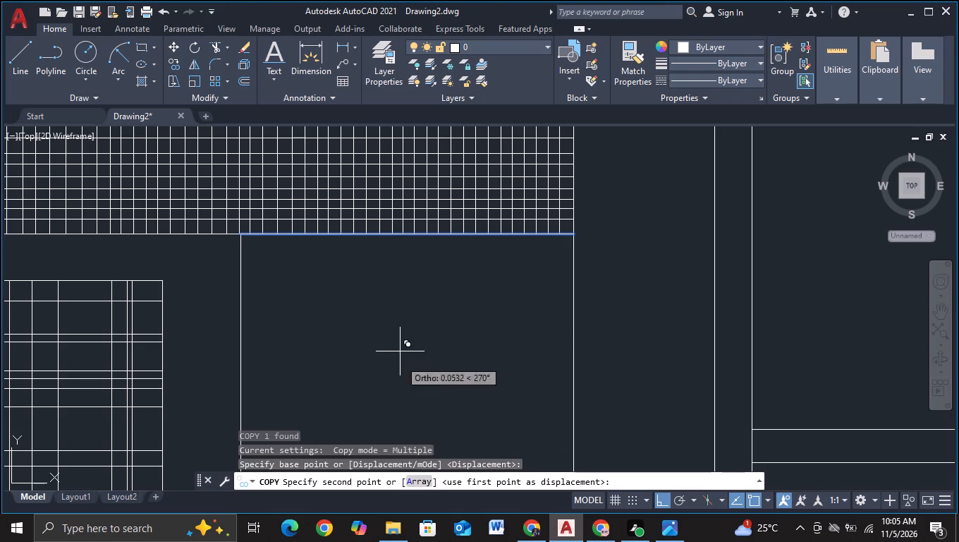
scroll(406, 412, down, 2)
middle_drag(407, 406, 456, 236)
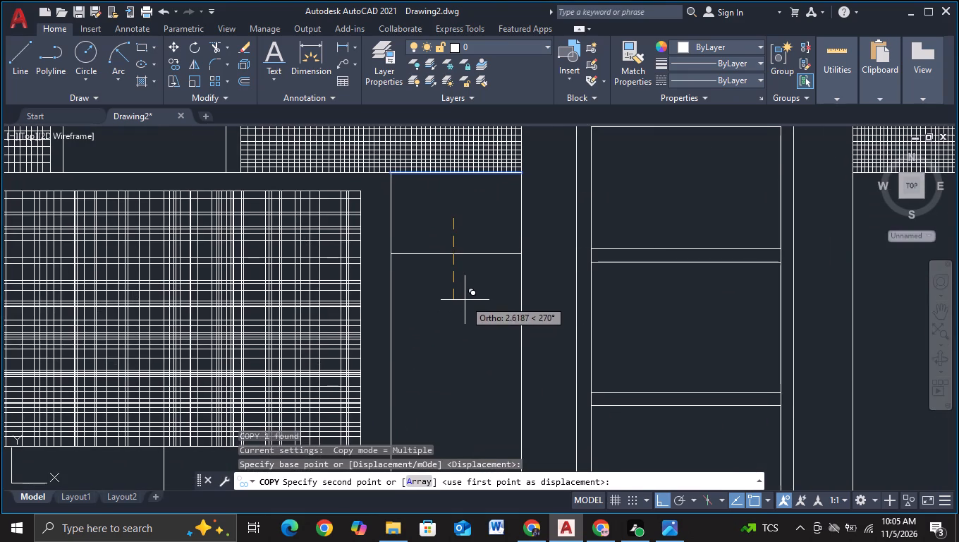
click(465, 300)
click(467, 307)
middle_drag(466, 366, 498, 244)
click(494, 276)
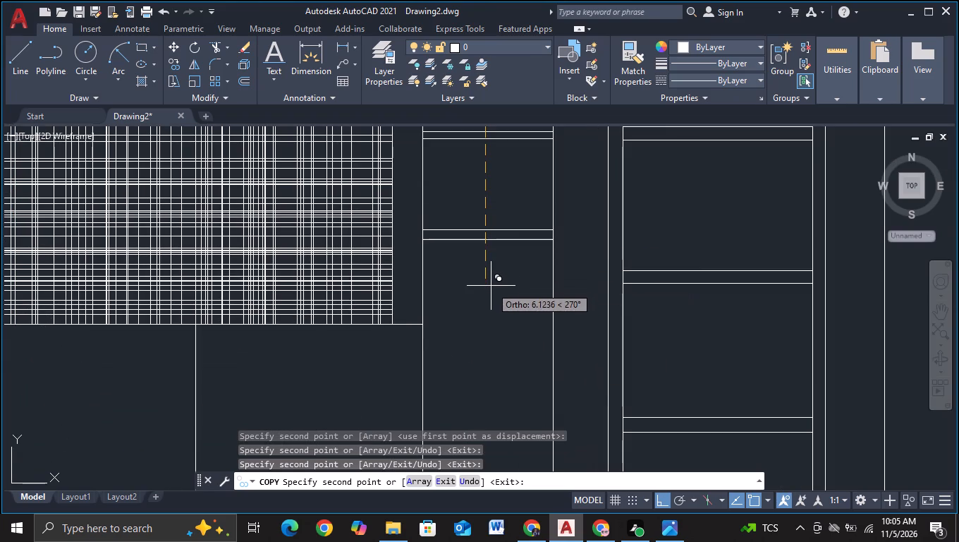
click(491, 283)
middle_drag(491, 295, 491, 296)
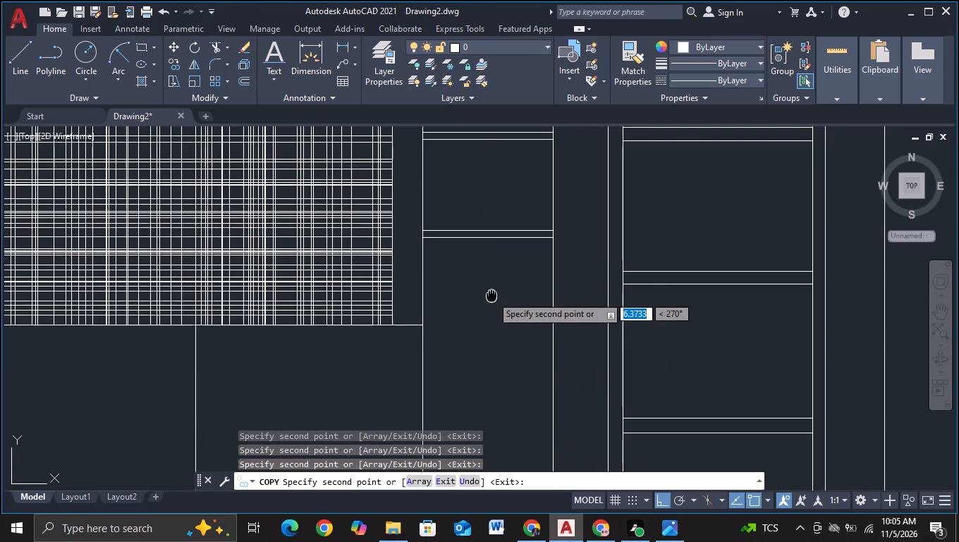
middle_drag(491, 296, 490, 164)
click(484, 246)
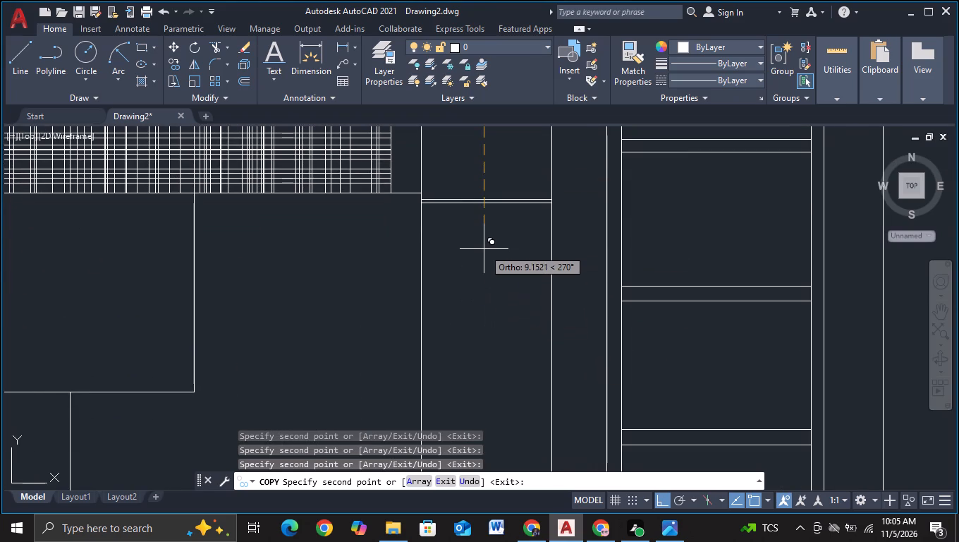
click(484, 255)
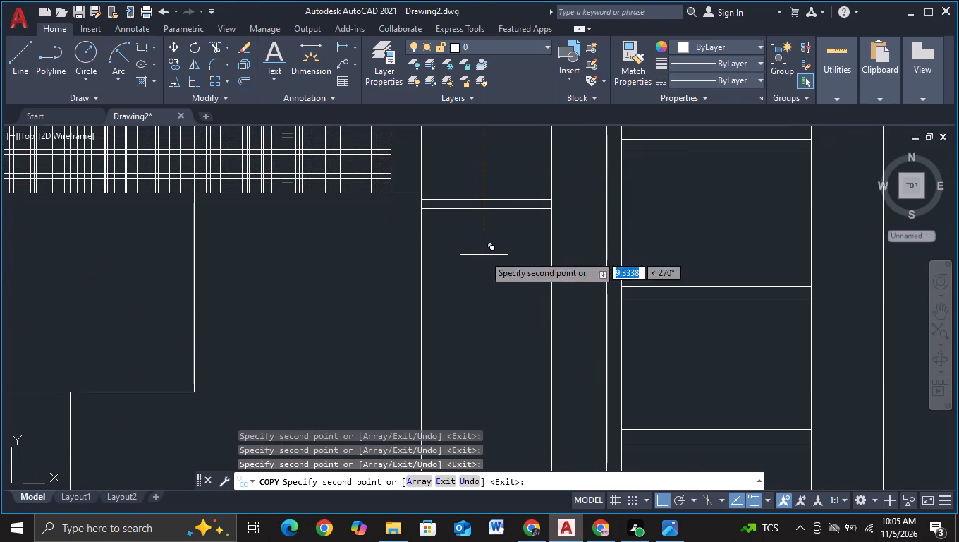
Continue copying the strip's top line downward as four more close pairs, starting about 12.2 units down and ending just above the base block.
scroll(484, 255, down, 2)
middle_drag(484, 255, 485, 227)
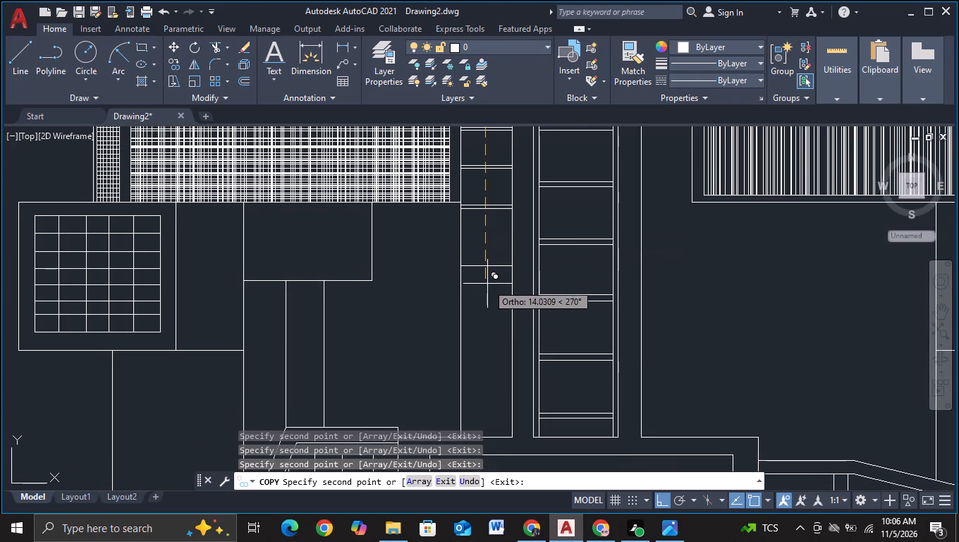
scroll(487, 265, up, 2)
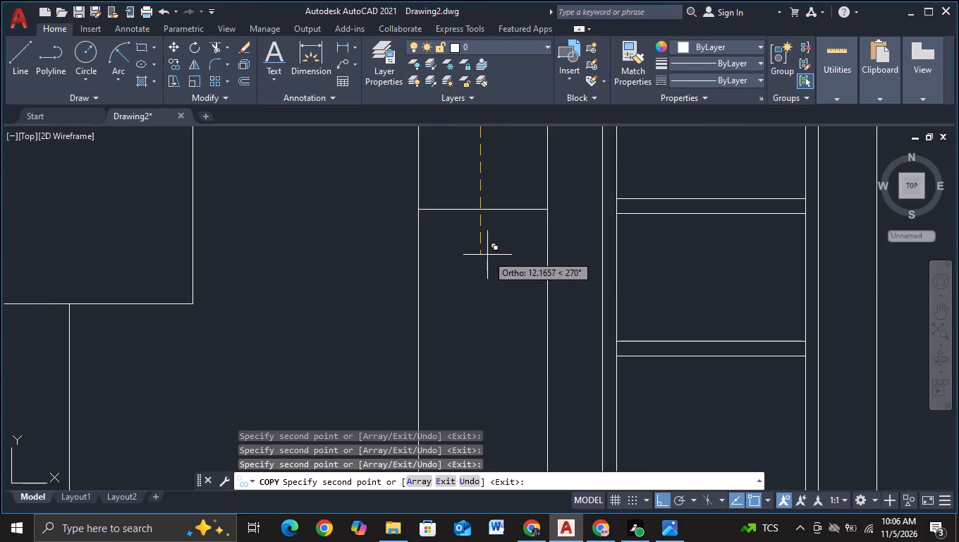
click(487, 255)
click(487, 261)
scroll(487, 261, down, 2)
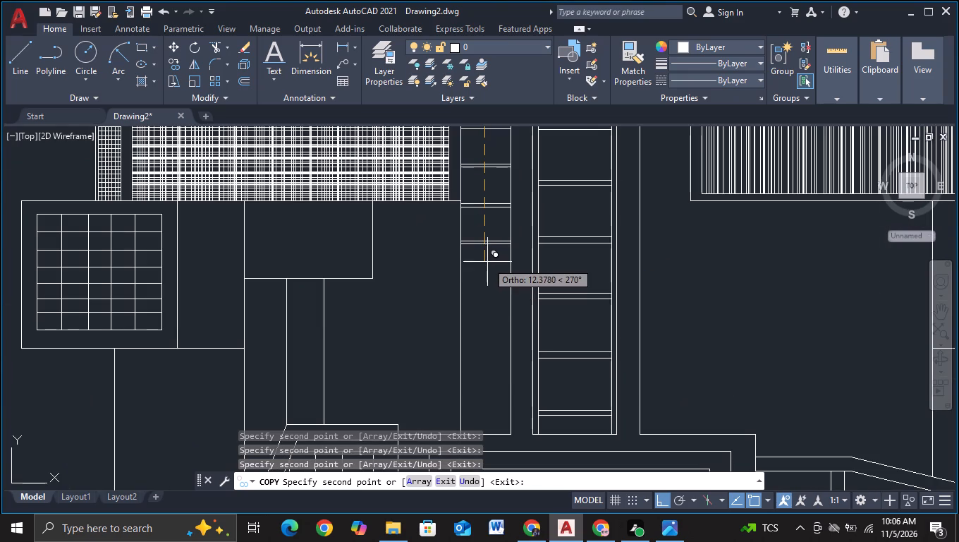
scroll(488, 291, up, 1)
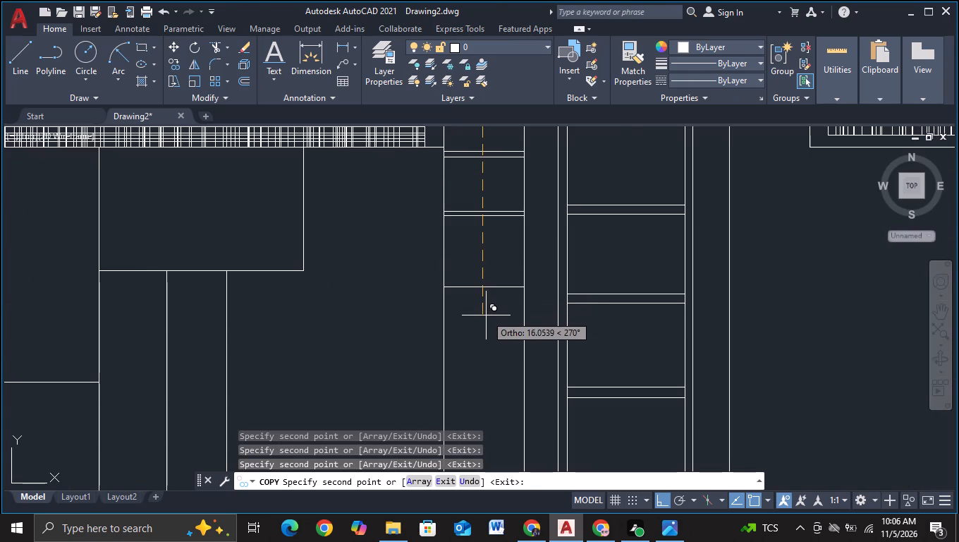
click(486, 315)
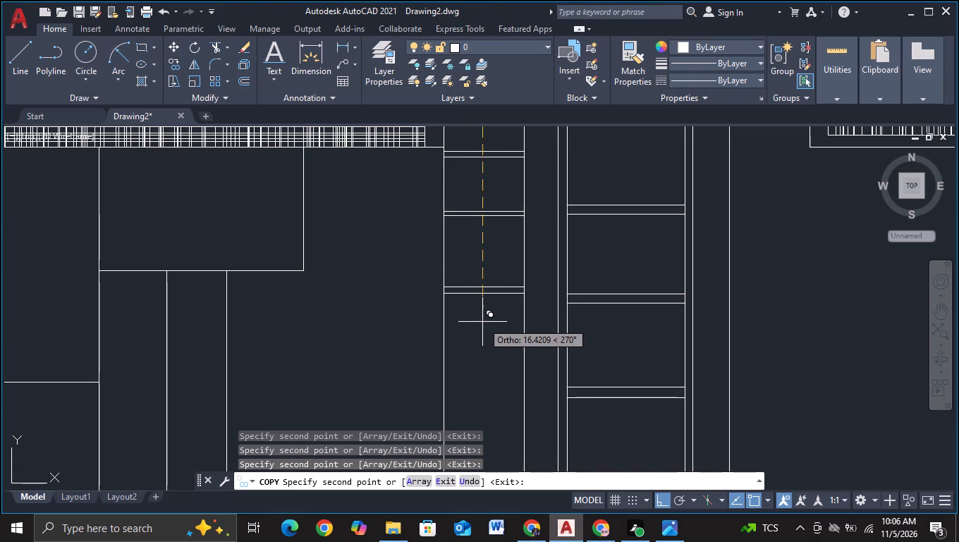
click(482, 322)
middle_drag(482, 322, 495, 203)
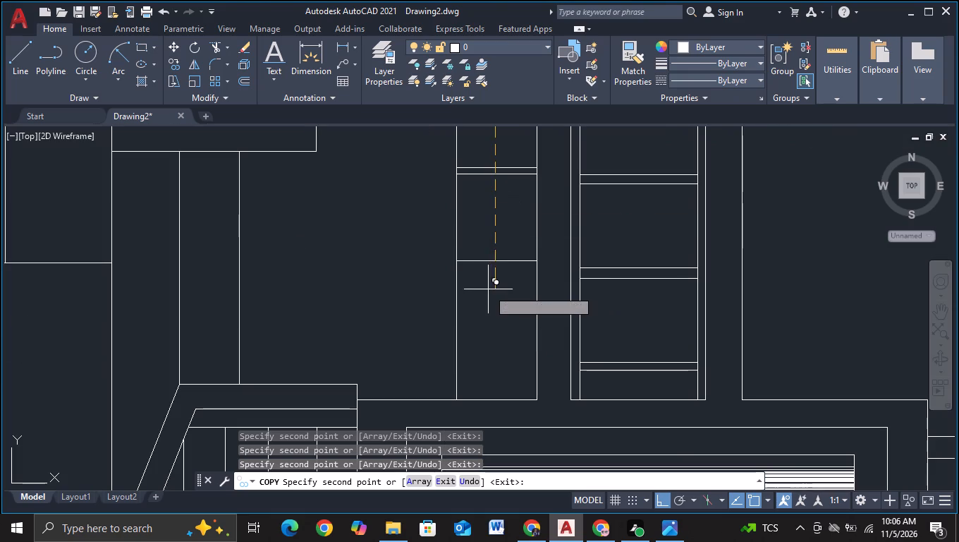
click(487, 270)
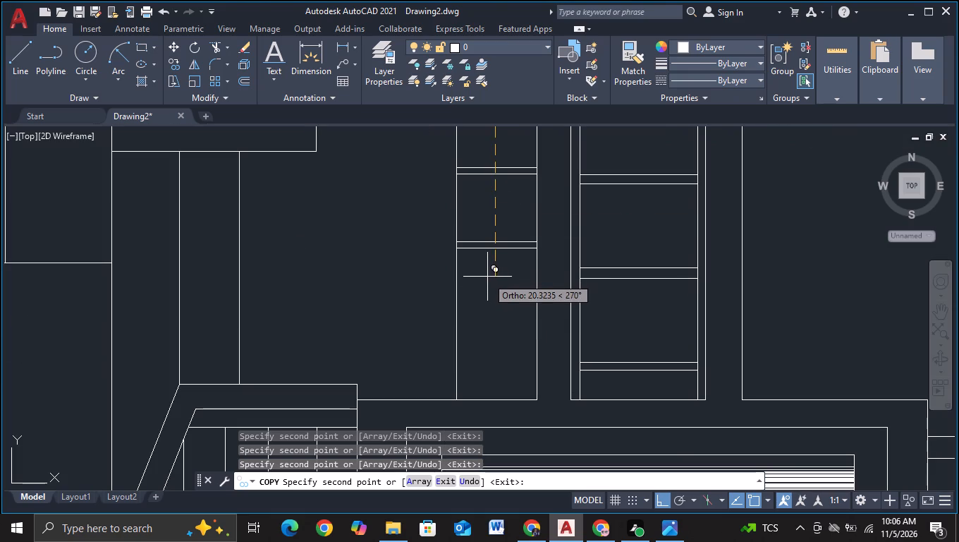
click(487, 277)
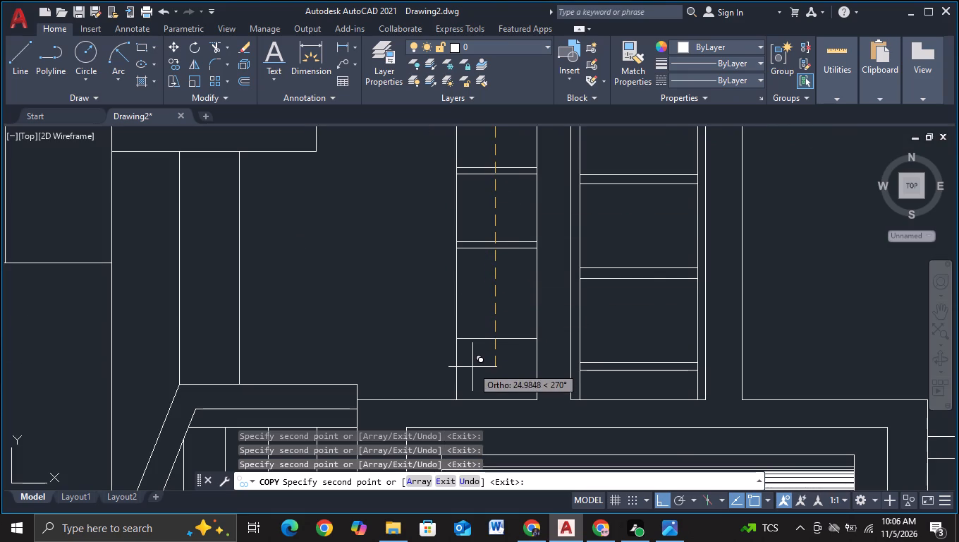
click(474, 353)
click(476, 358)
key(Escape)
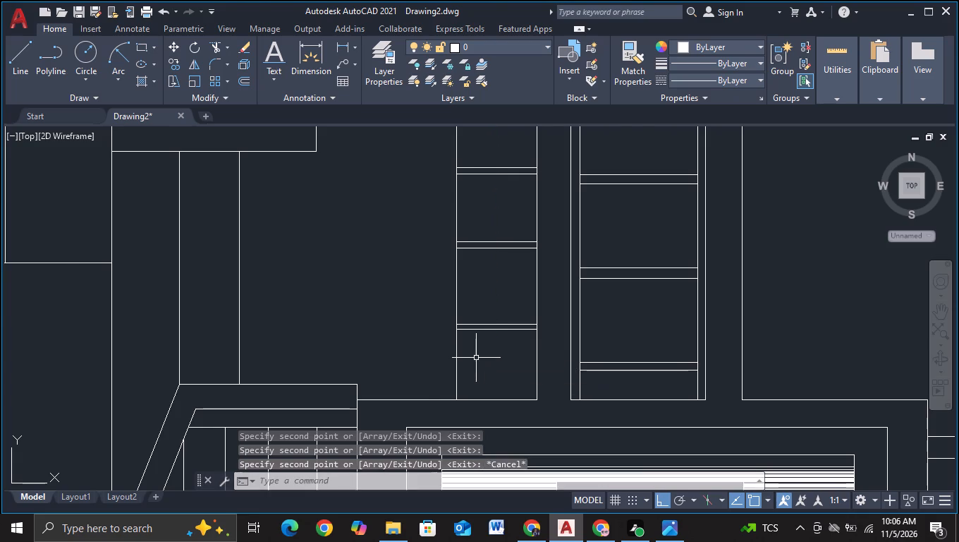
Draw a three-sided rectangular outline hanging below the right façade panel's bottom edge, between the central shaft and the right side block.
scroll(476, 358, down, 2)
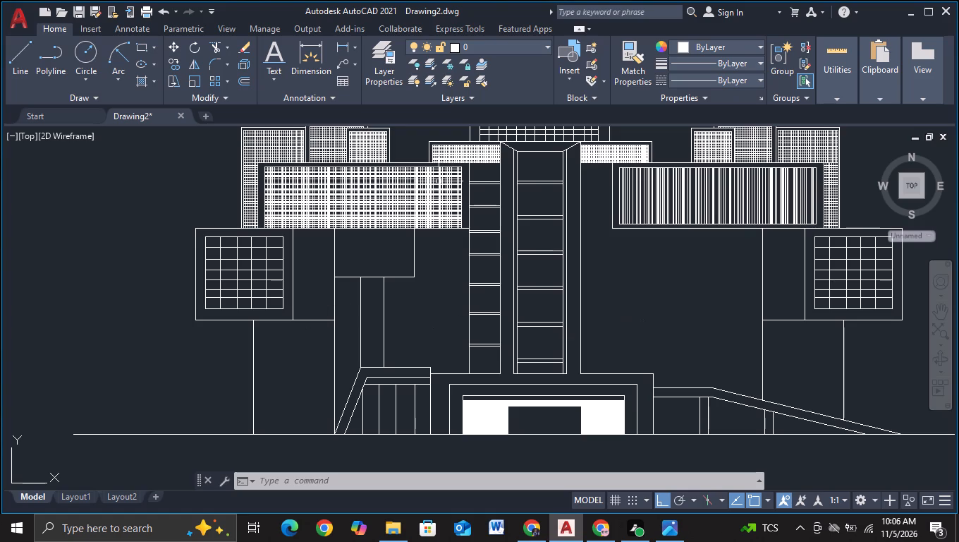
click(11, 74)
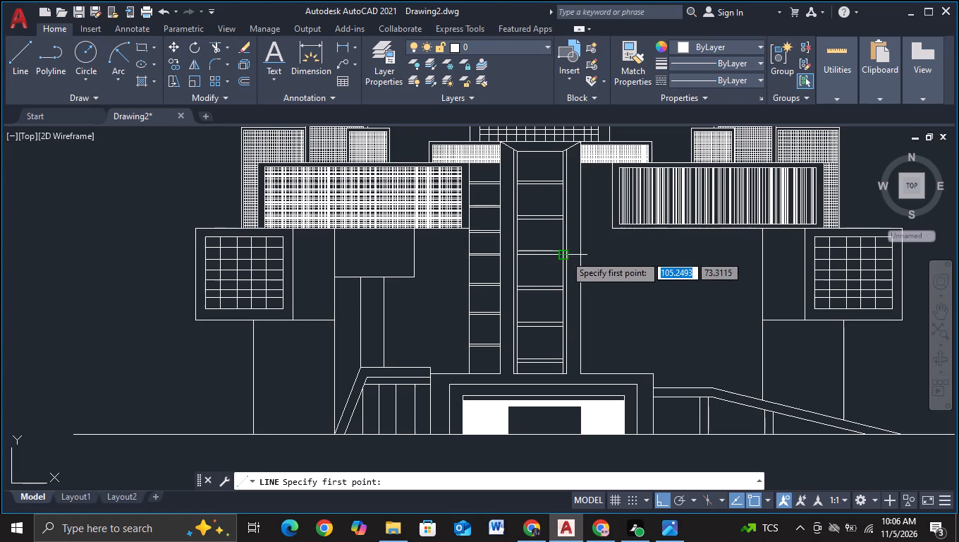
scroll(676, 262, up, 2)
middle_drag(660, 270, 563, 283)
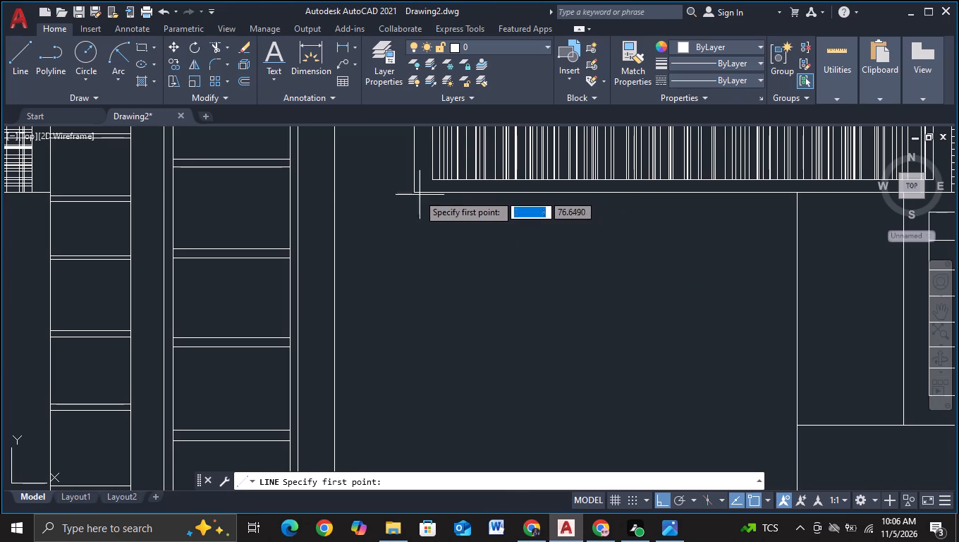
click(449, 195)
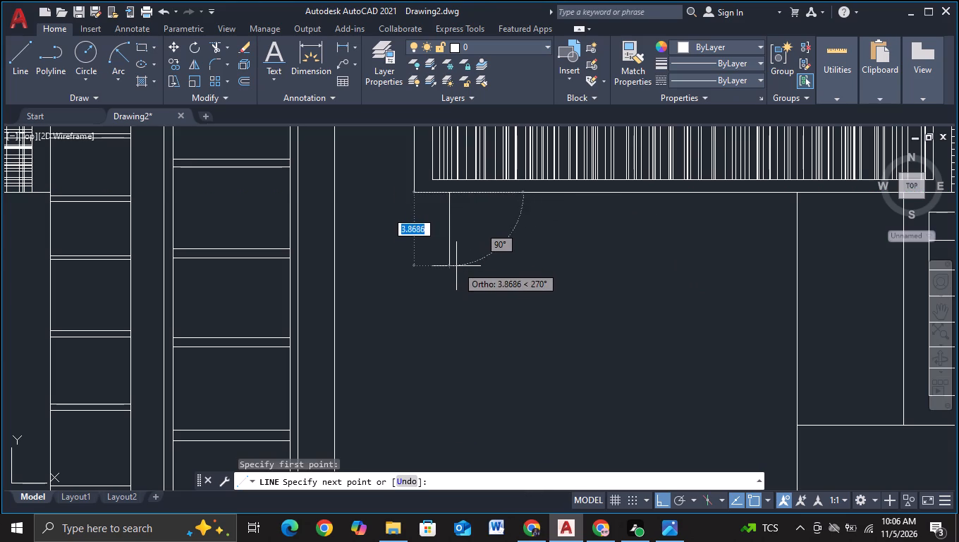
click(453, 278)
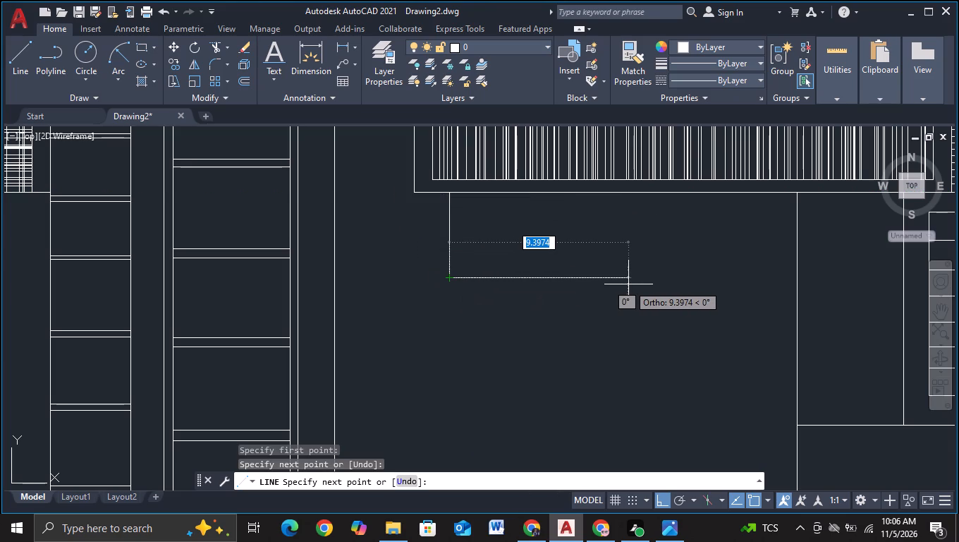
click(649, 285)
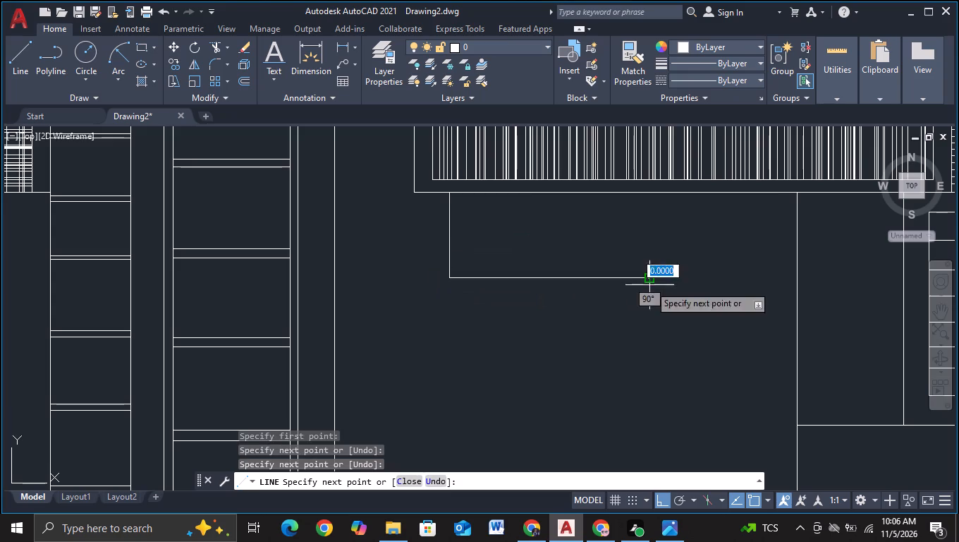
scroll(655, 185, up, 2)
click(652, 187)
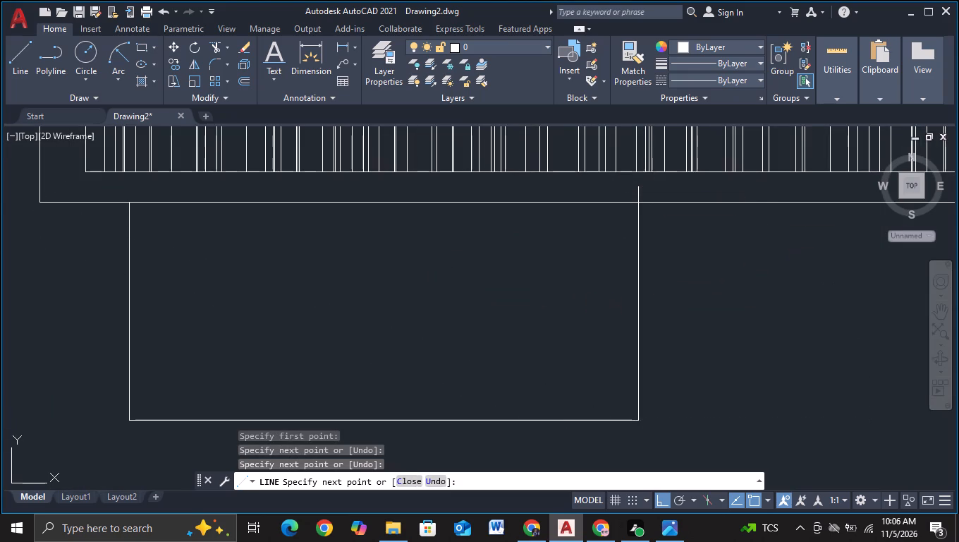
key(Escape)
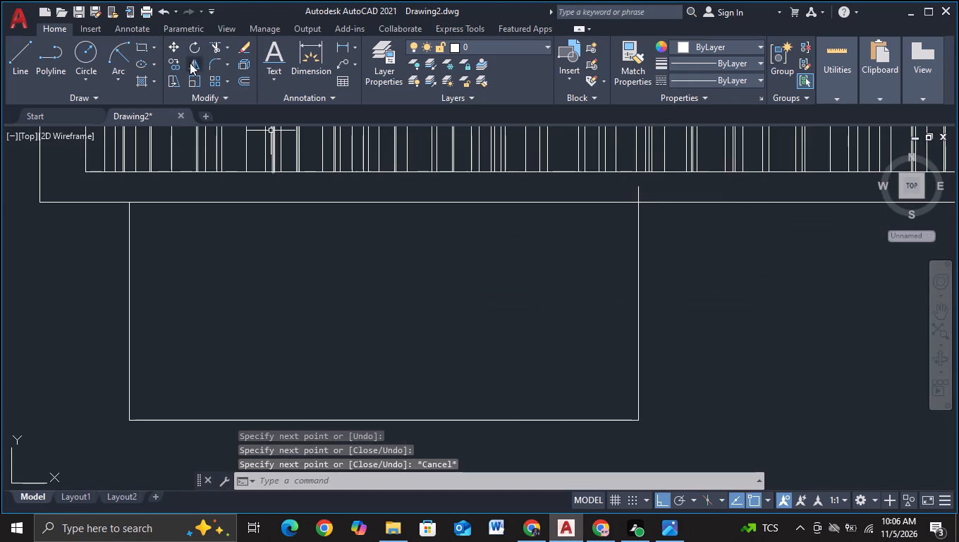
Trim the outline's right side where it projects above the façade panel's bottom edge.
click(214, 49)
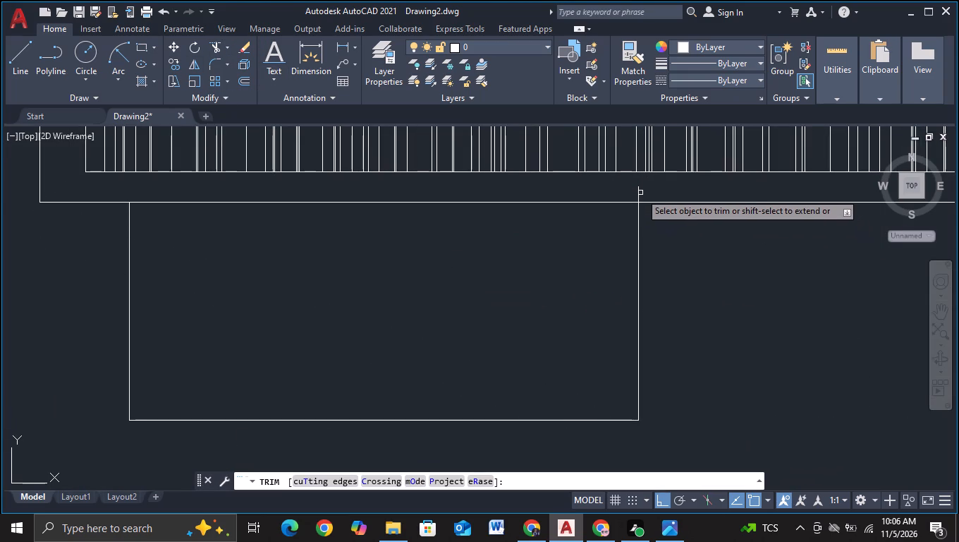
click(642, 192)
click(622, 195)
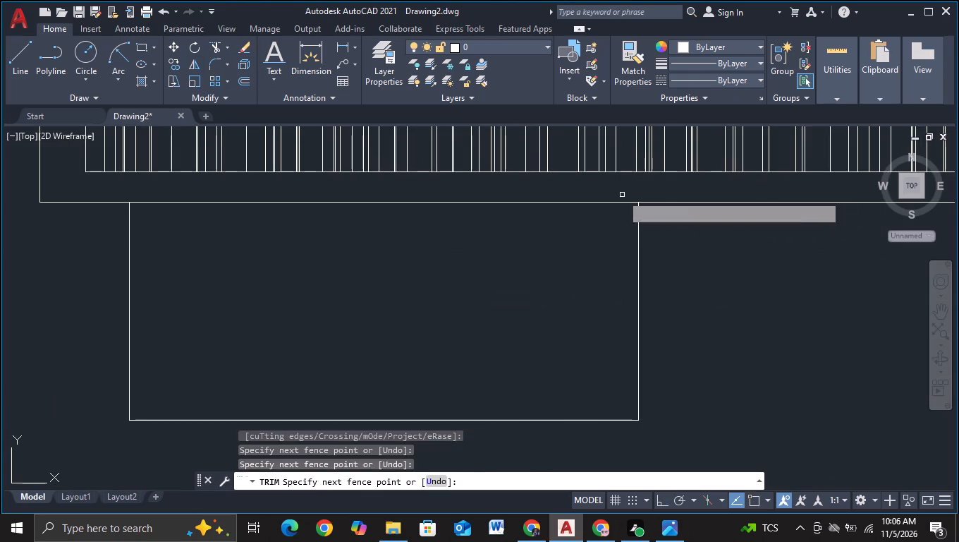
key(Escape)
Copy the outline's bottom line a short distance upward to form an inner bottom edge.
middle_drag(474, 370, 596, 284)
drag(587, 380, 587, 372)
click(607, 277)
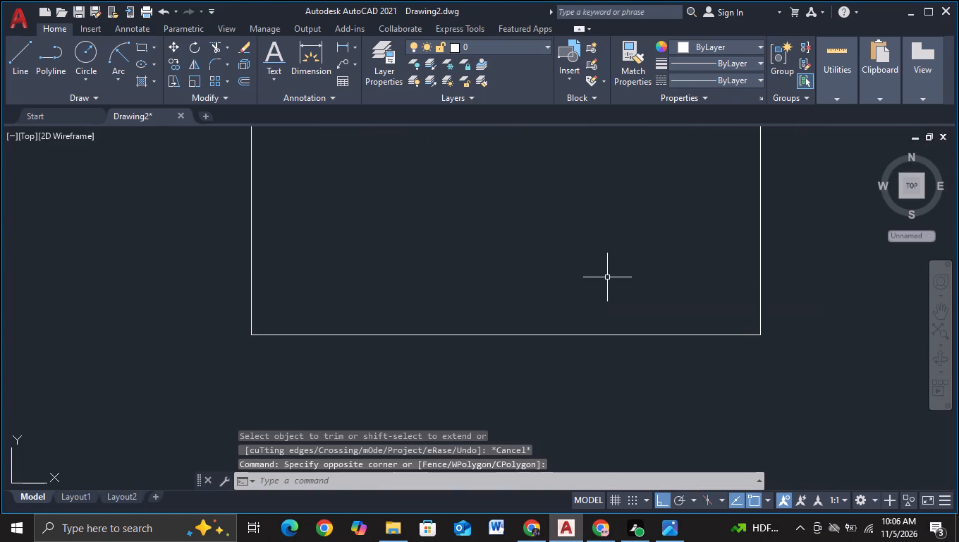
click(607, 277)
click(586, 303)
click(573, 330)
click(596, 304)
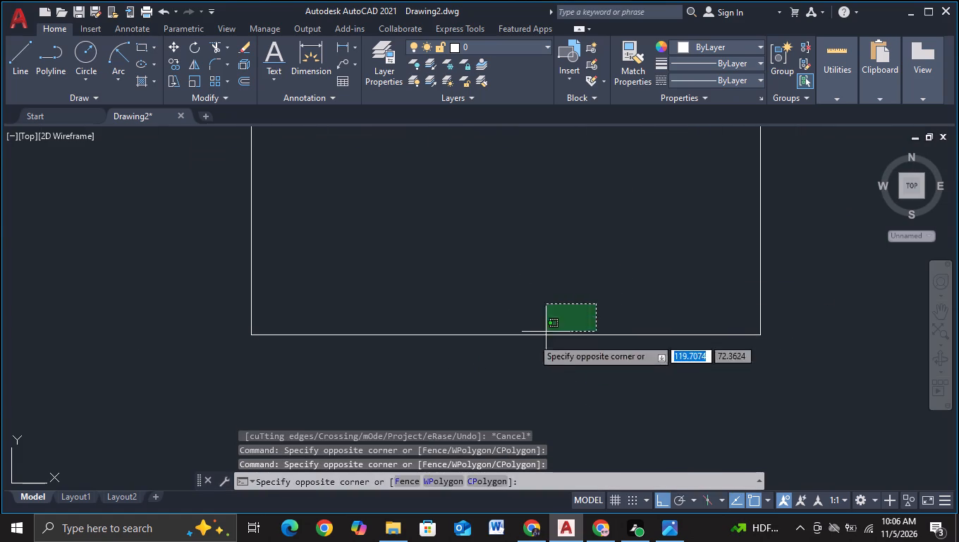
click(528, 340)
key(c)
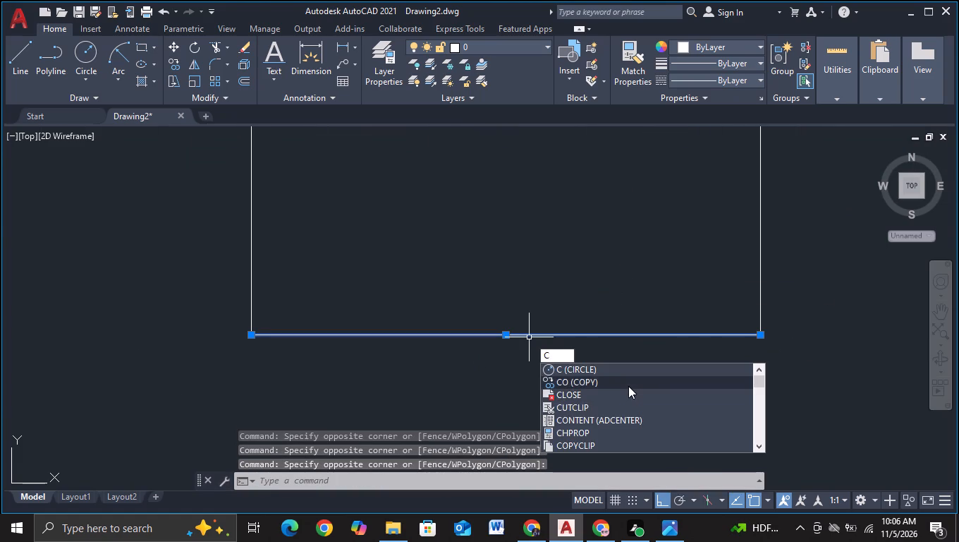
click(628, 383)
click(616, 397)
click(621, 373)
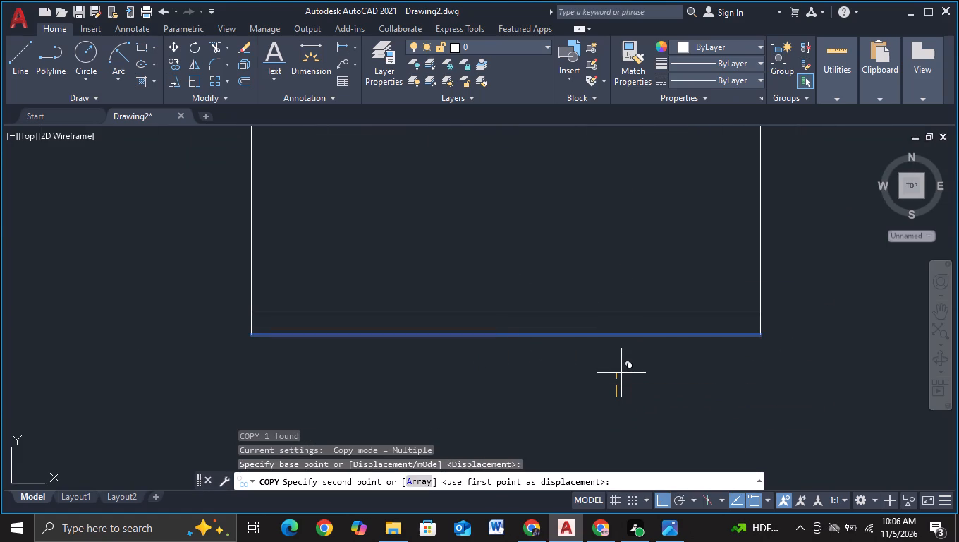
key(Escape)
Copy the outline's right side line about 0.6 units inward.
click(837, 255)
click(737, 259)
key(c)
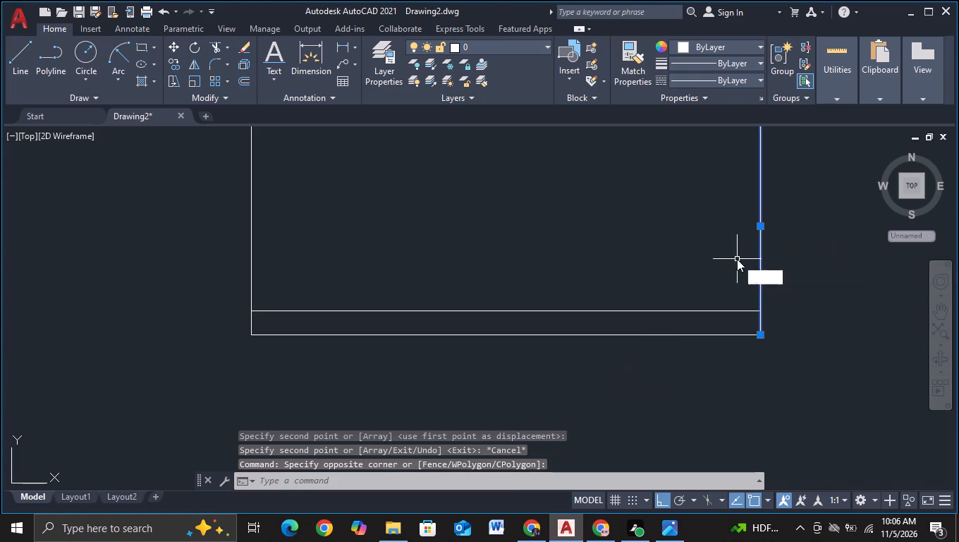
click(794, 308)
click(831, 361)
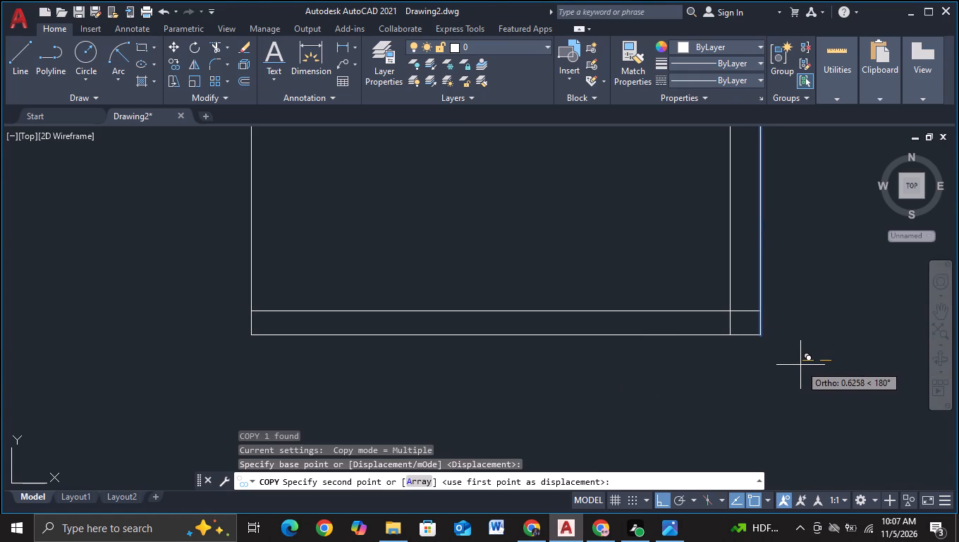
click(802, 366)
key(Escape)
Copy the hanging outline's left side line about 0.6 units inward to form the inner left edge.
middle_drag(663, 368, 764, 416)
click(437, 265)
click(316, 272)
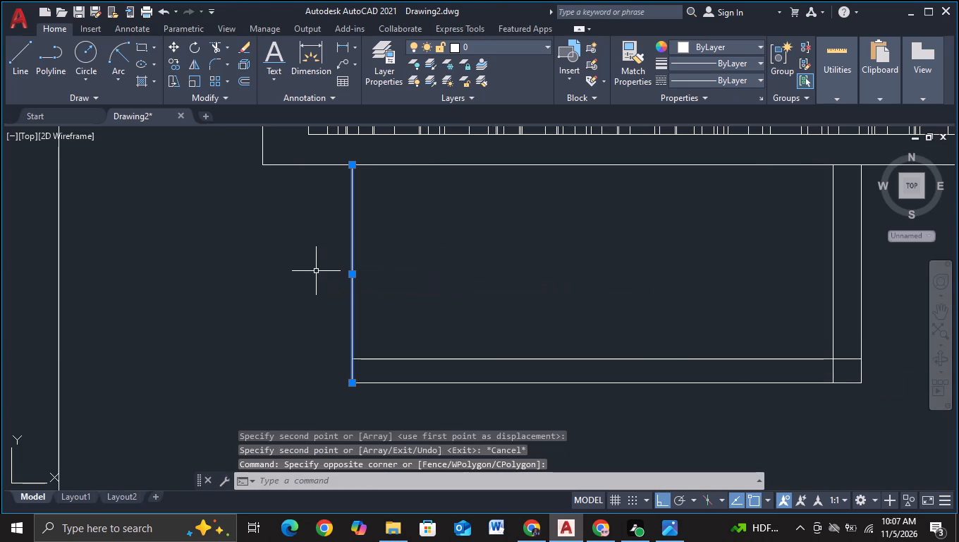
key(c)
double_click(469, 315)
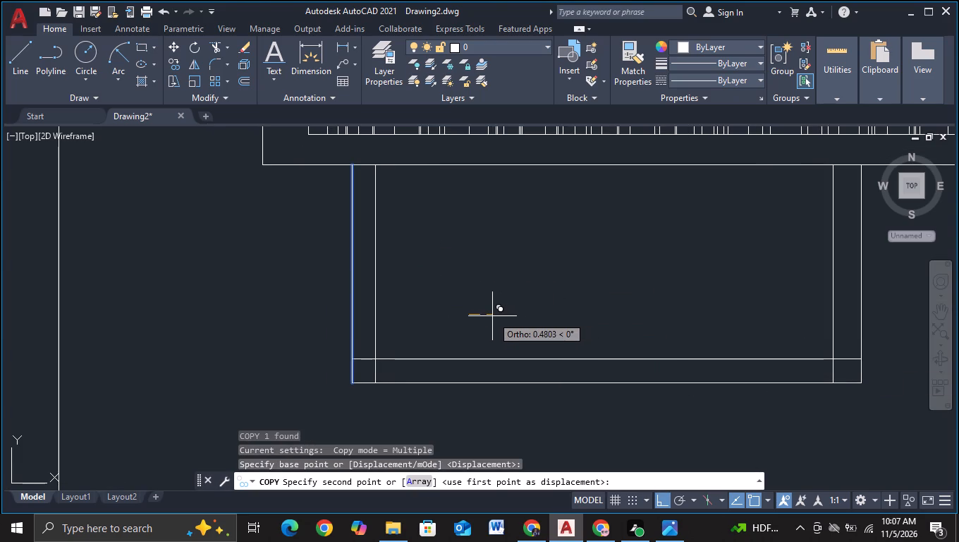
click(497, 318)
key(Escape)
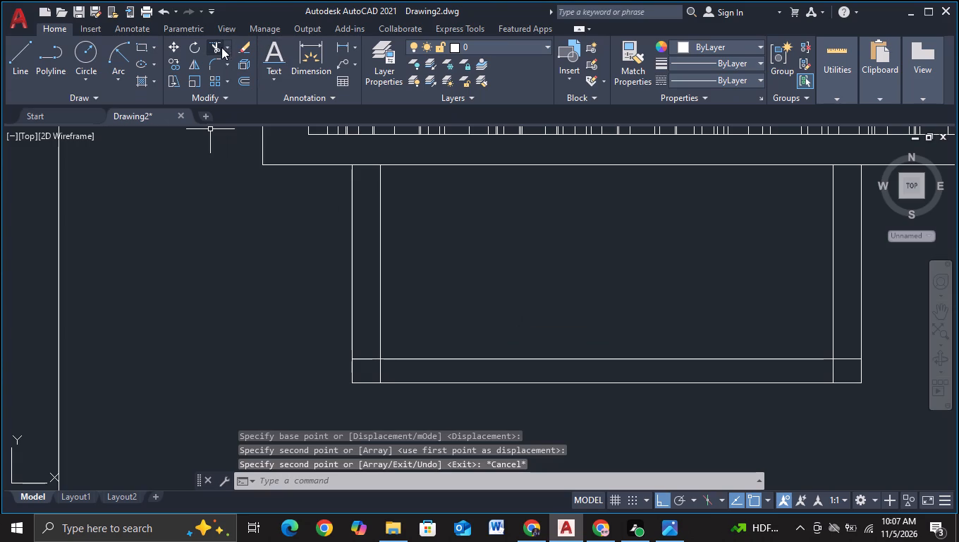
Trim the inner frame lines where they cross past each other at both bottom corners of the hanging box.
click(220, 49)
click(366, 353)
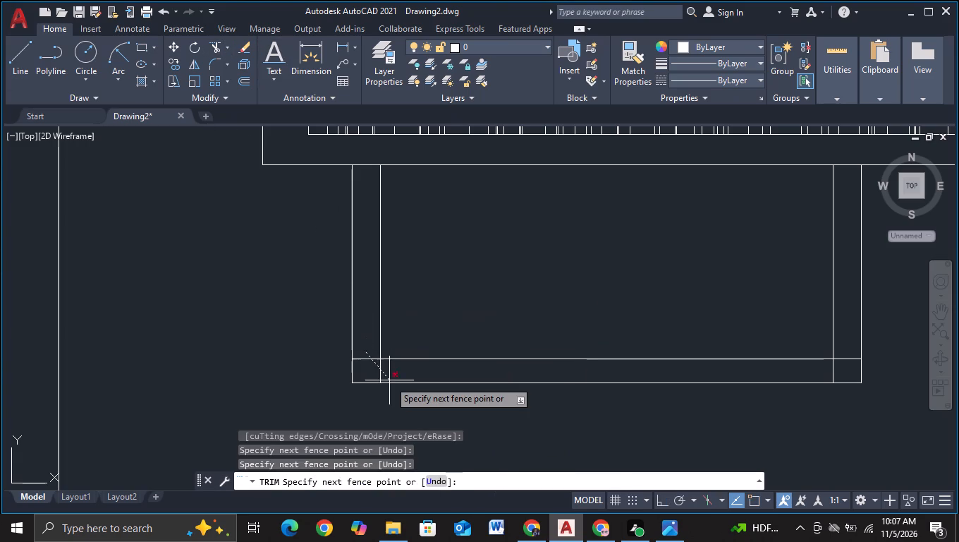
click(387, 372)
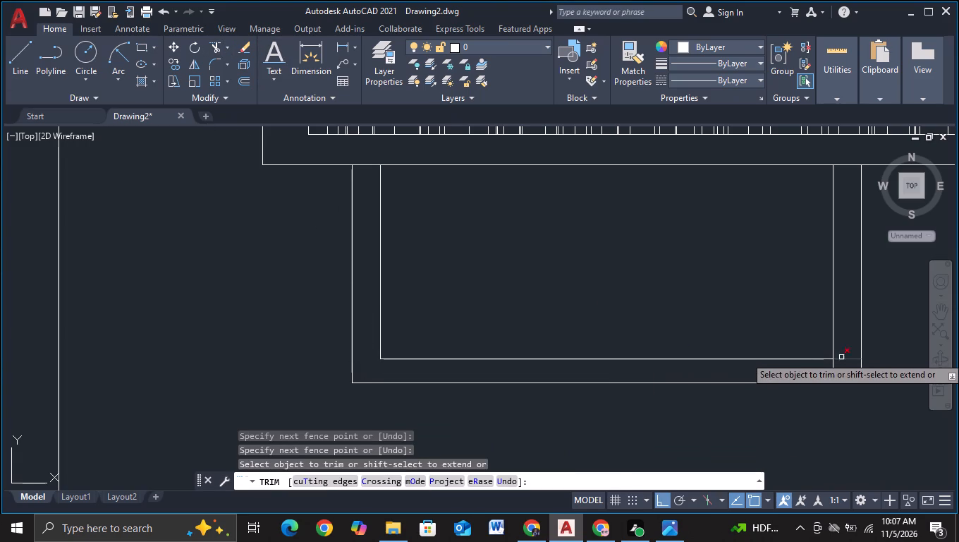
click(843, 354)
click(825, 377)
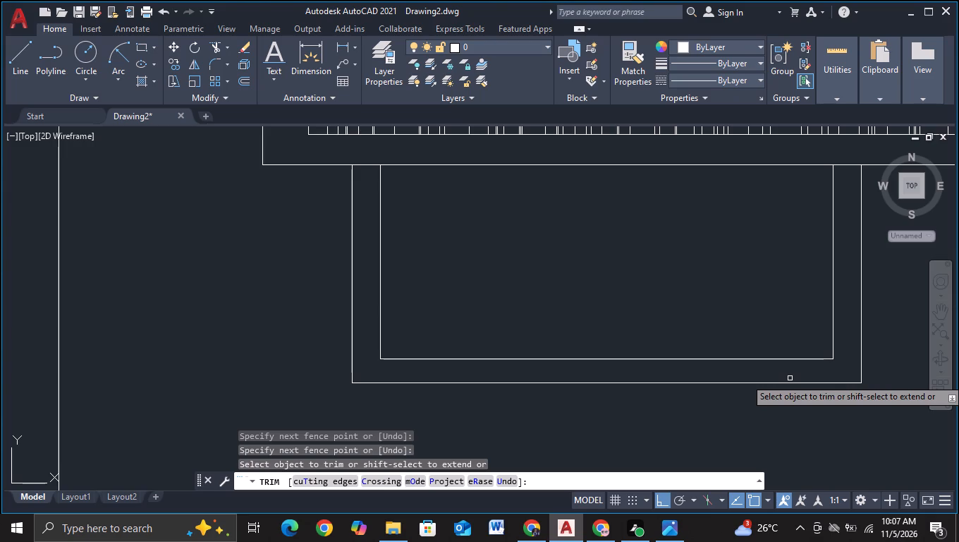
key(Escape)
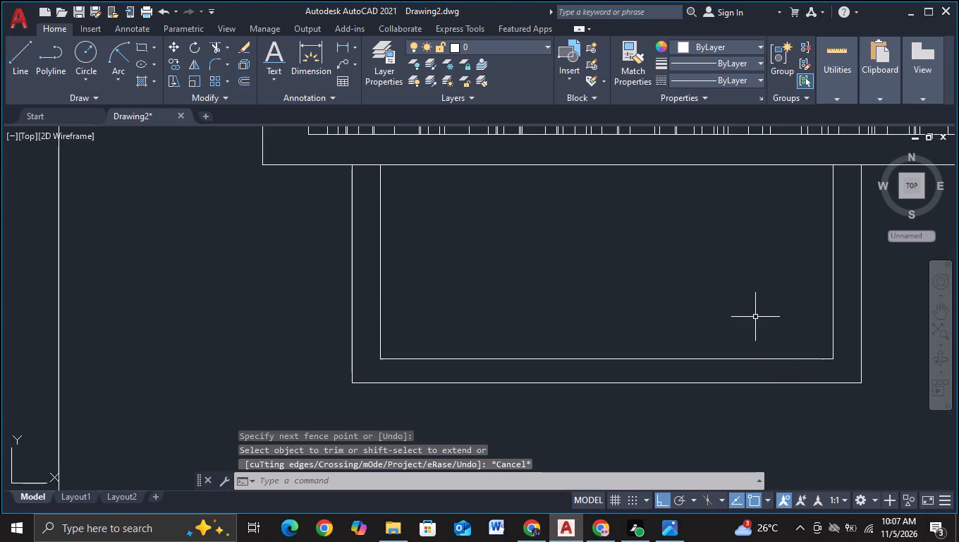
Copy the box's inner left line nine times to the right at roughly even spacing as vertical grid lines.
middle_drag(755, 317, 560, 368)
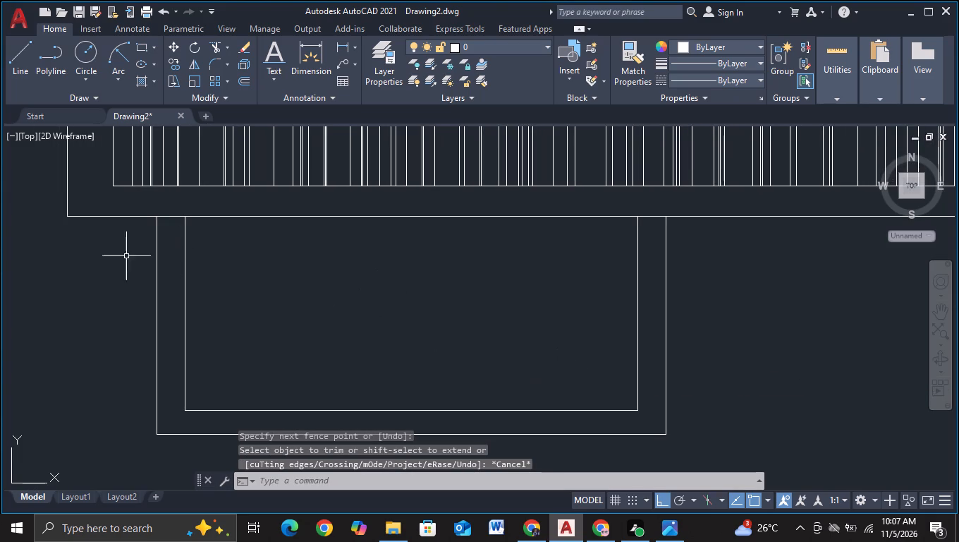
drag(202, 336, 200, 343)
click(175, 354)
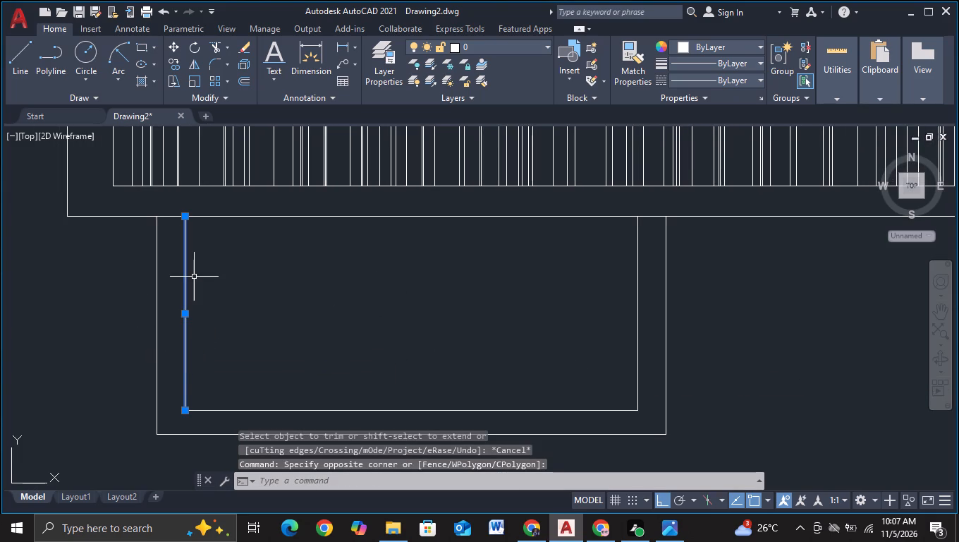
key(c)
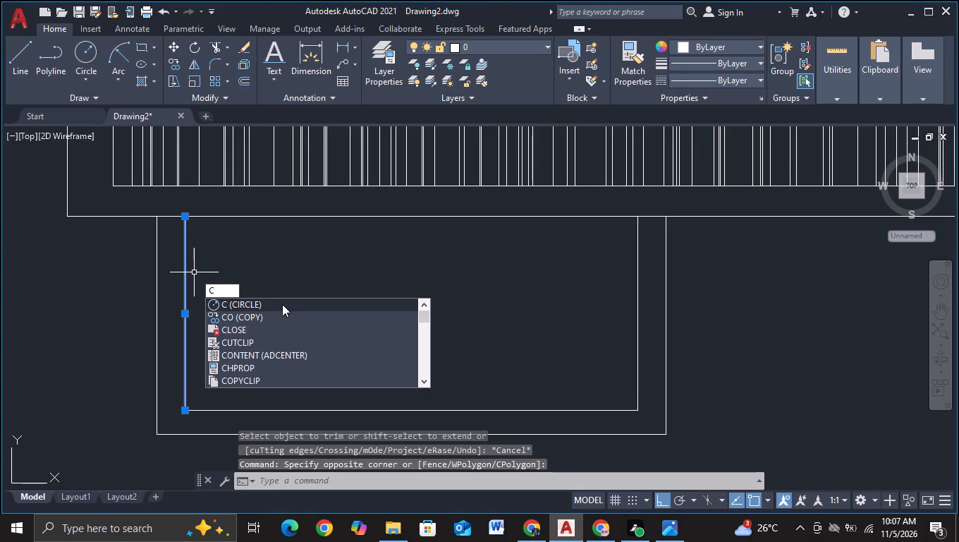
double_click(275, 314)
click(312, 314)
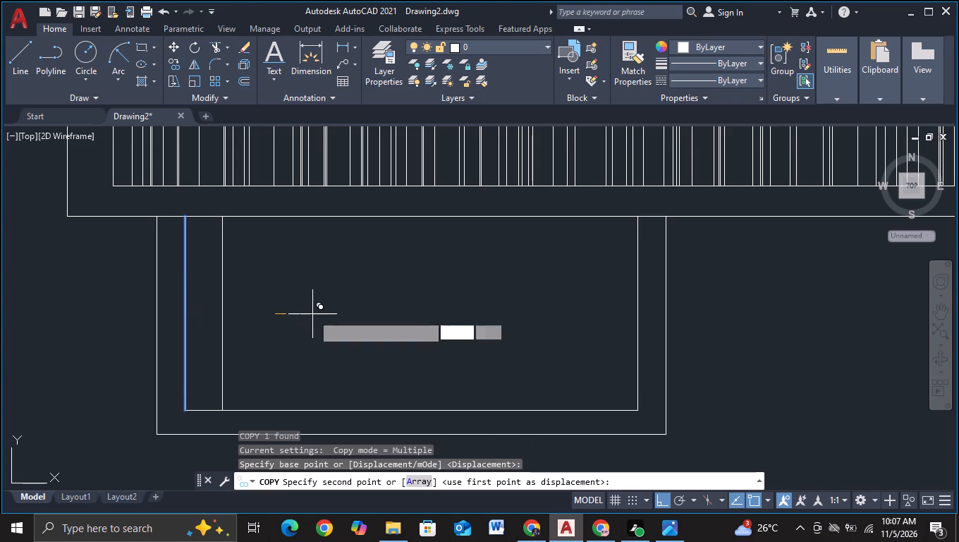
click(350, 325)
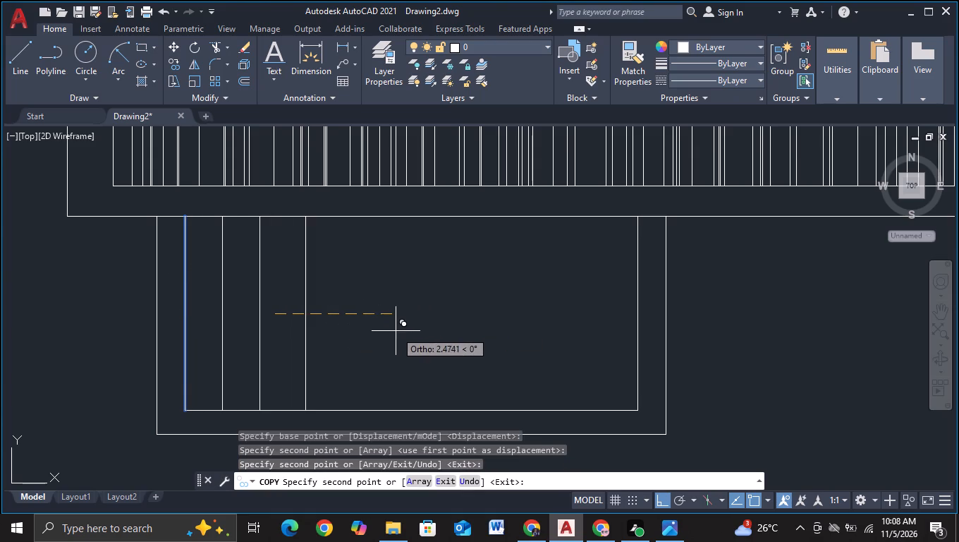
click(384, 332)
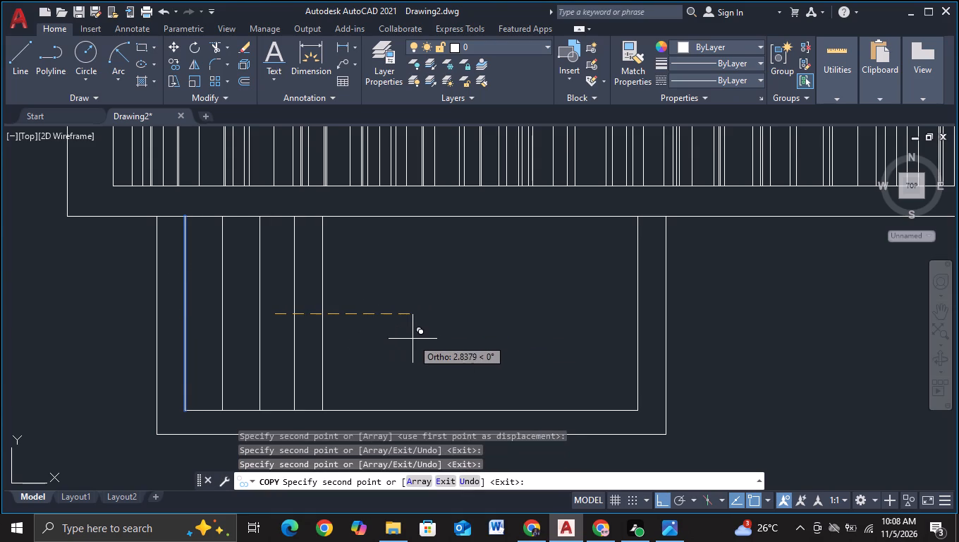
click(419, 339)
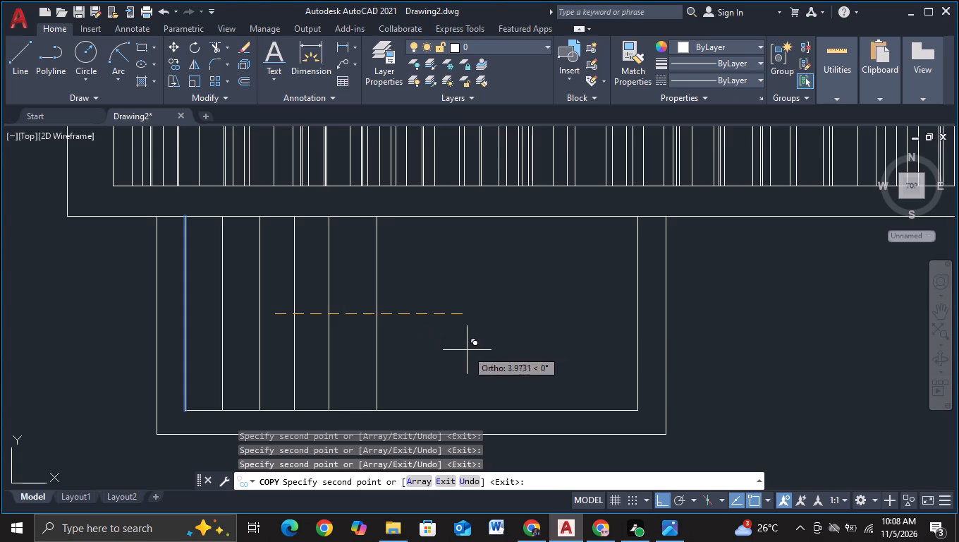
click(455, 352)
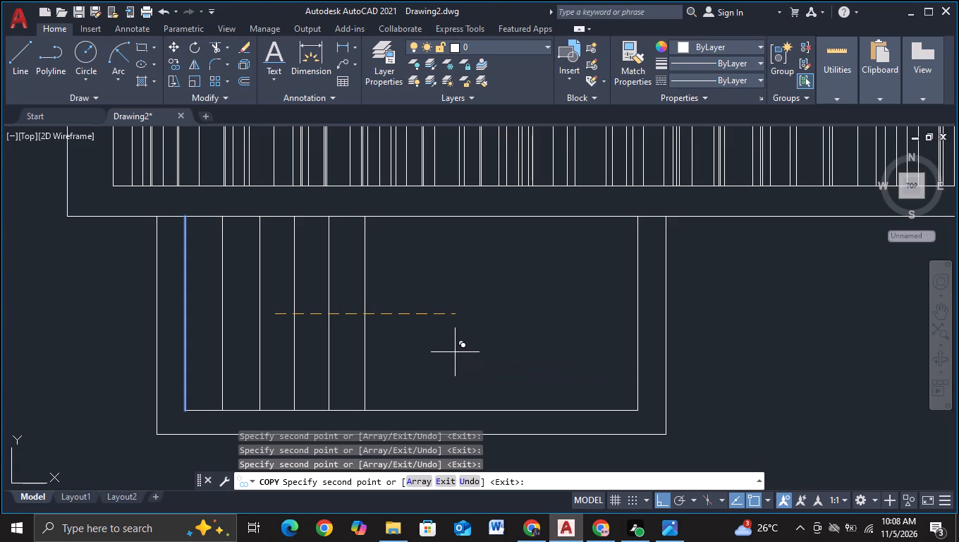
click(494, 344)
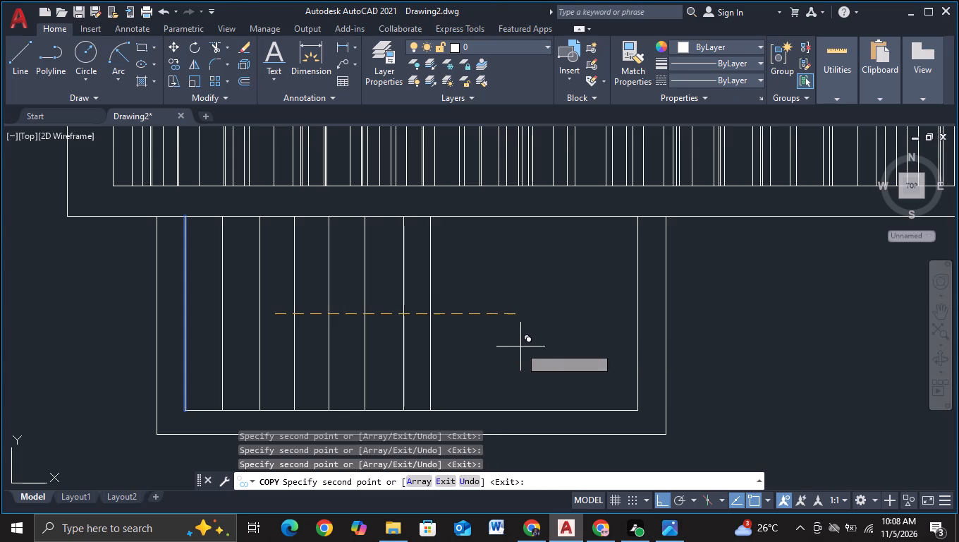
click(529, 344)
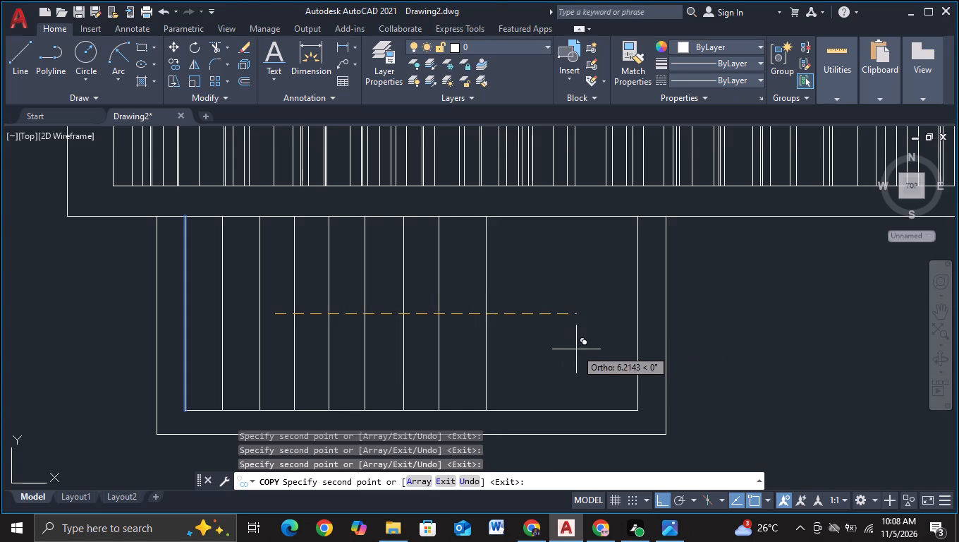
click(563, 351)
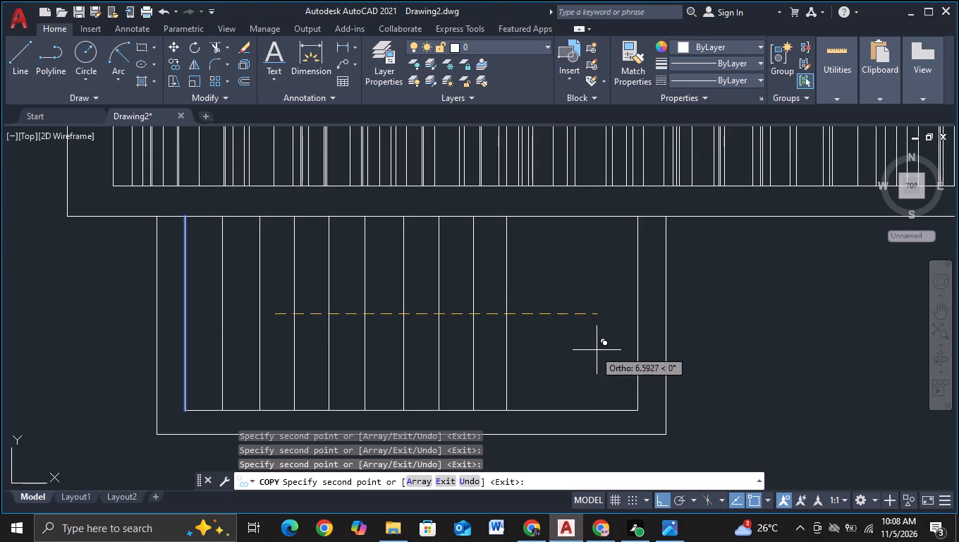
click(600, 349)
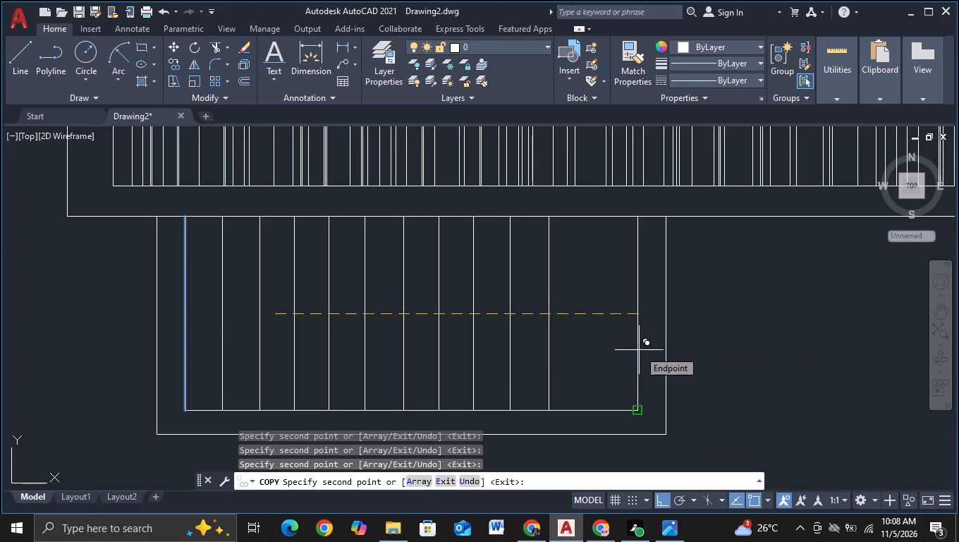
key(Escape)
With object snap off, copy the last vertical grid line three times to fill the remaining width up to the inner right edge.
drag(565, 321, 557, 325)
click(502, 340)
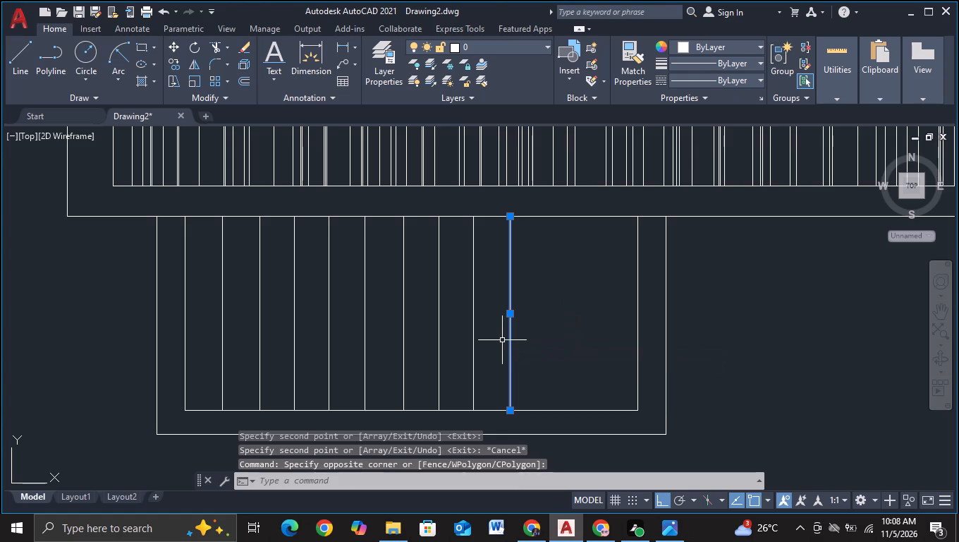
key(c)
double_click(571, 390)
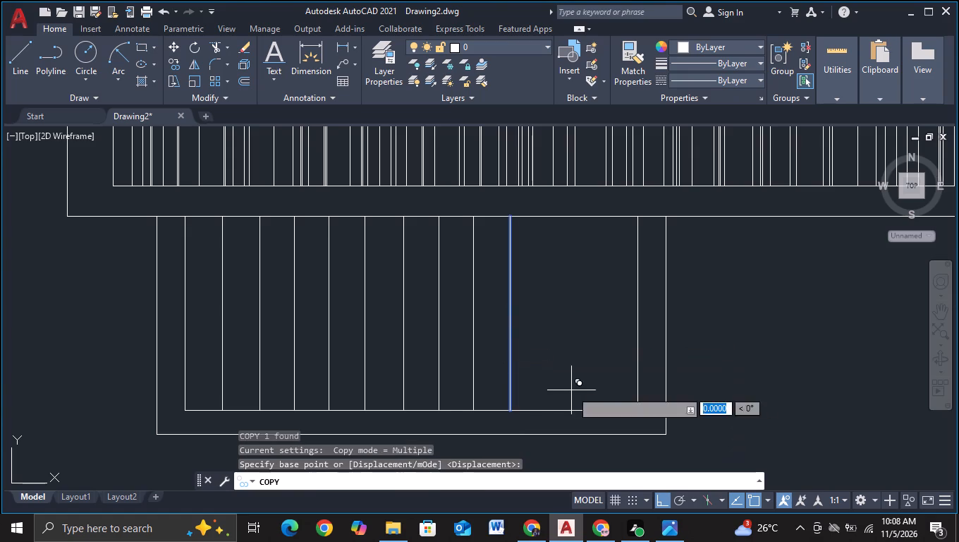
click(606, 386)
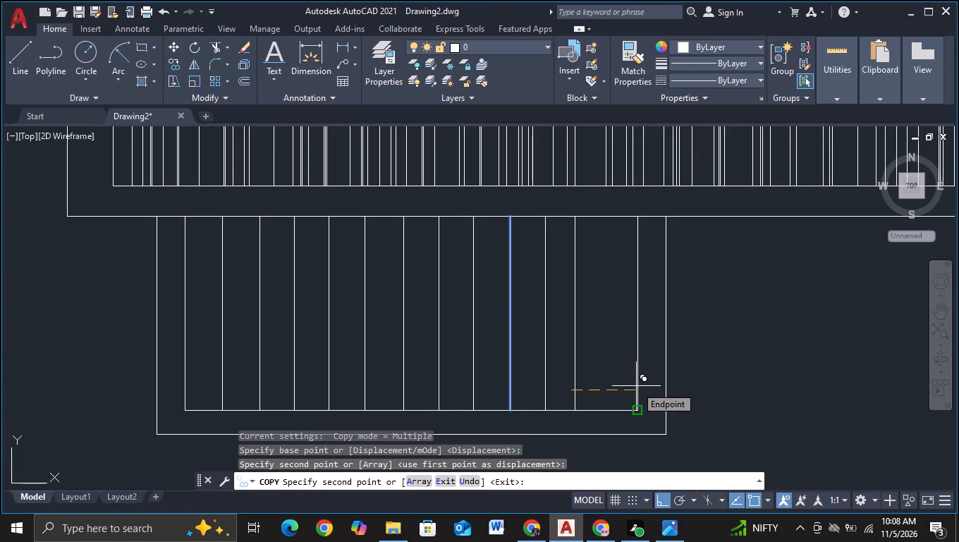
key(F3)
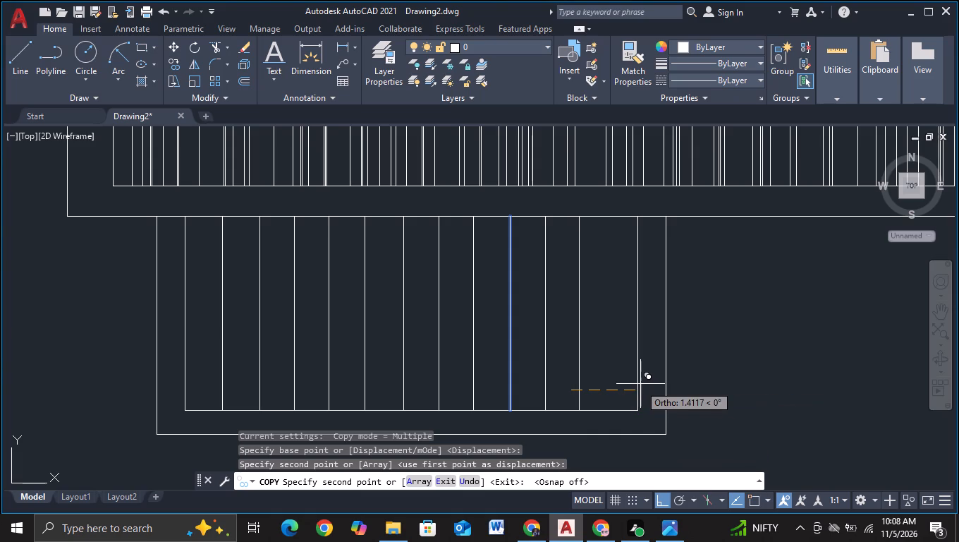
click(640, 384)
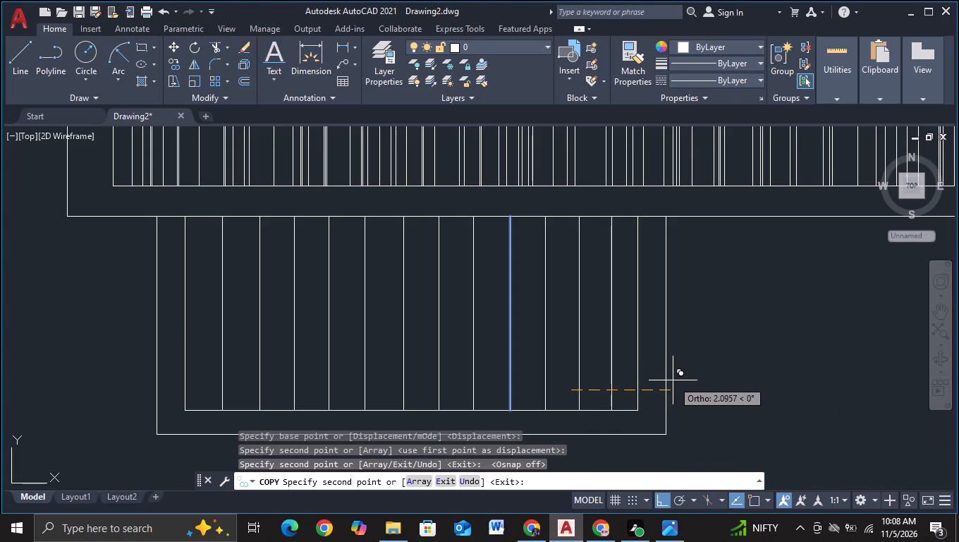
click(672, 380)
key(Escape)
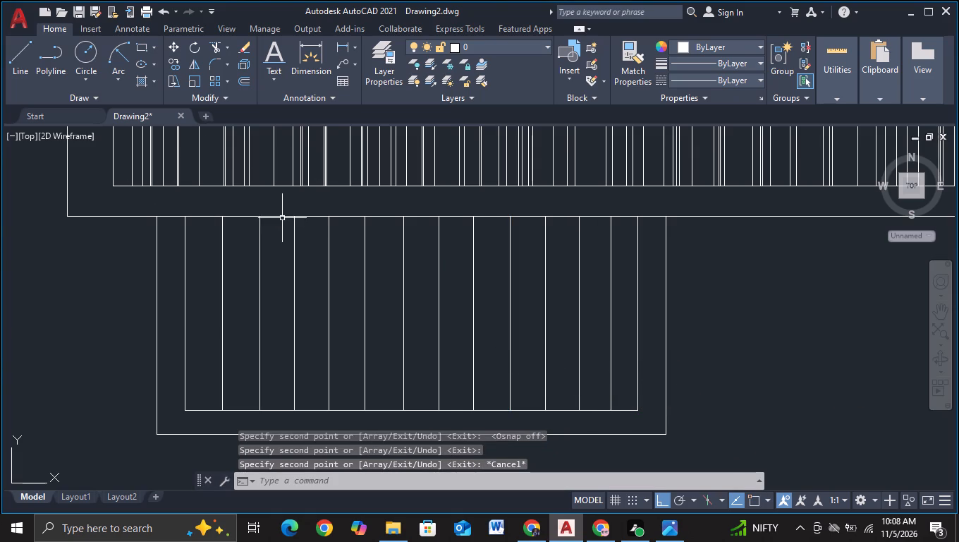
Copy the box's inner bottom line six times upward at roughly even spacing to complete the grid's horizontal lines.
click(311, 410)
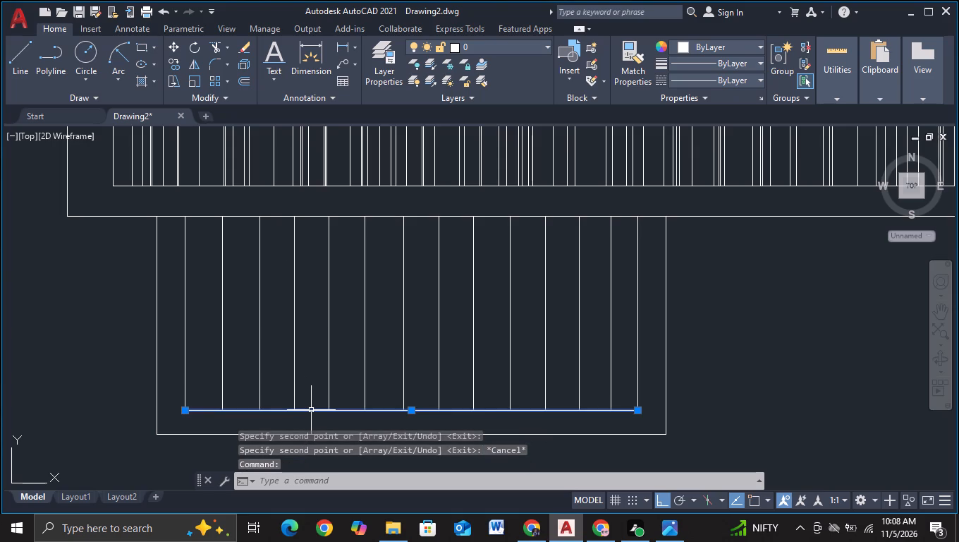
key(c)
click(338, 453)
click(336, 432)
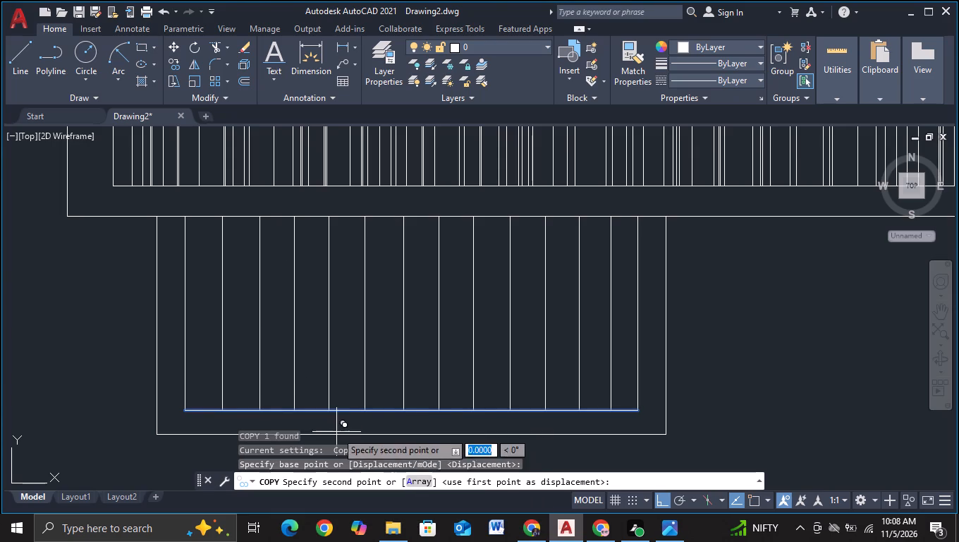
click(343, 403)
click(343, 373)
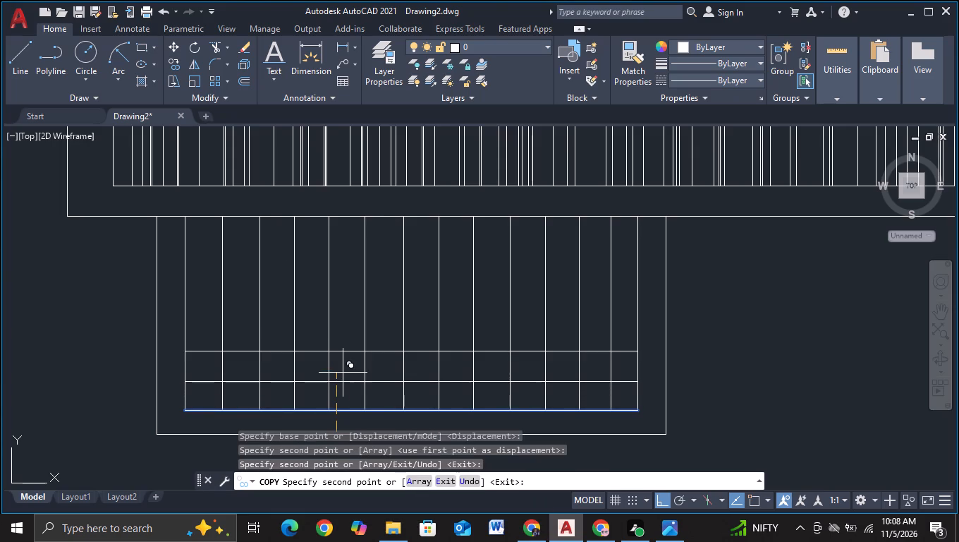
click(344, 344)
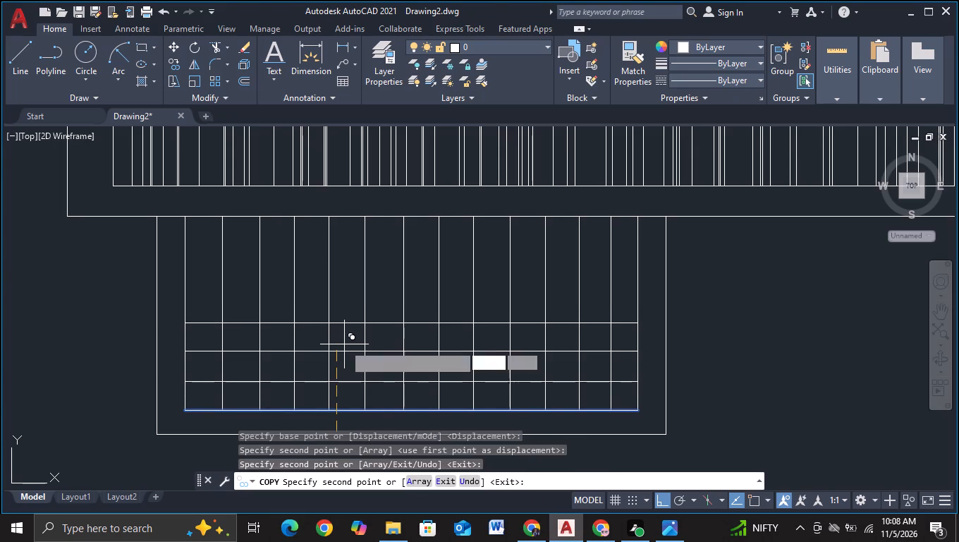
click(345, 318)
click(343, 289)
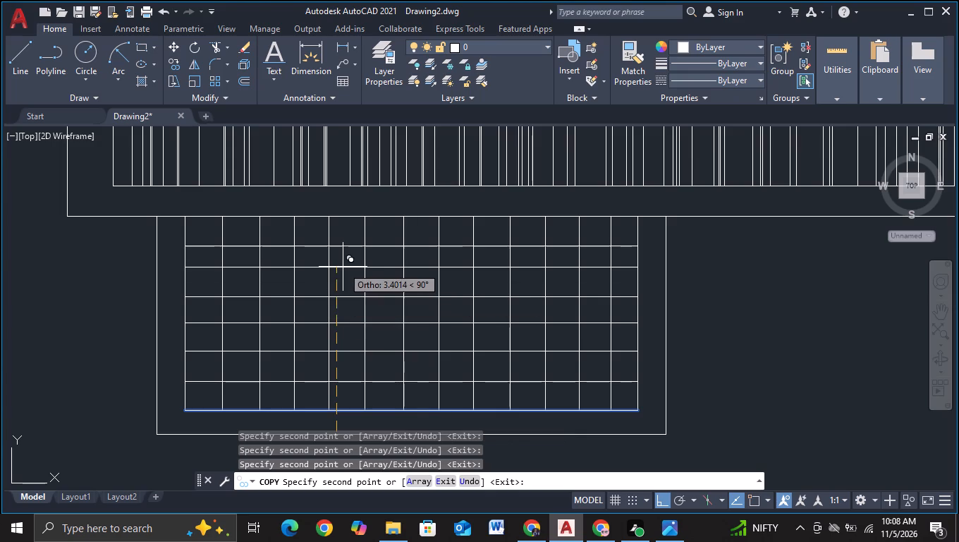
click(342, 265)
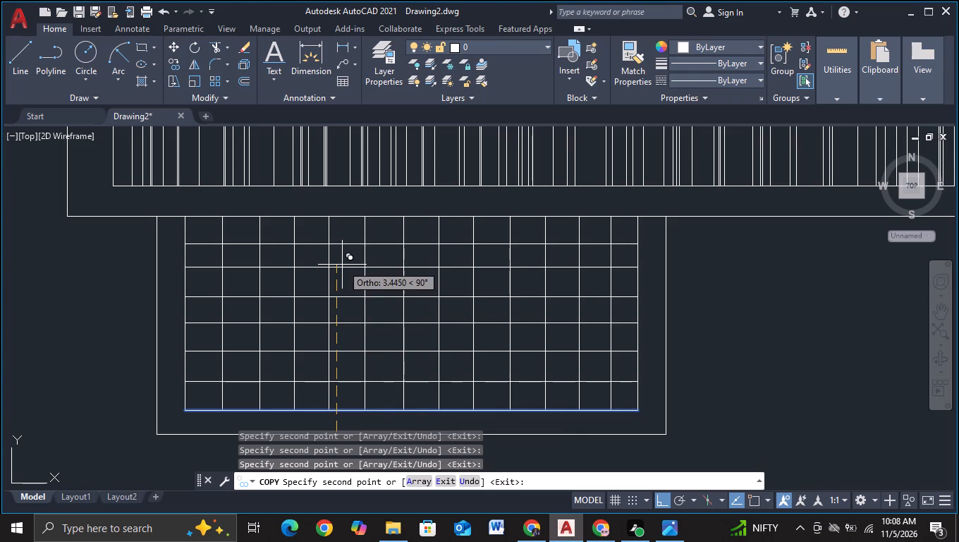
key(Escape)
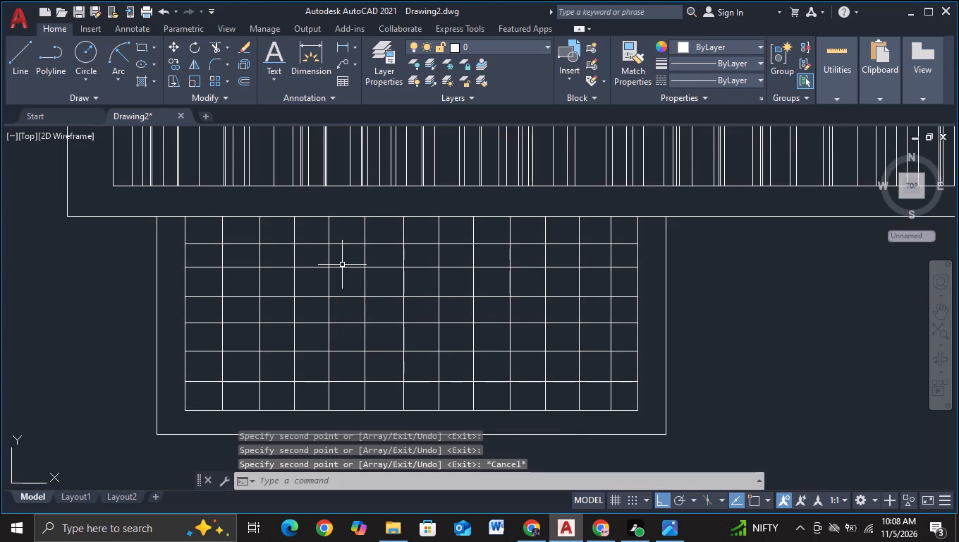
Examine the whole building elevation, including the areas below the left and right façade panels.
scroll(554, 354, down, 3)
middle_drag(632, 393, 682, 312)
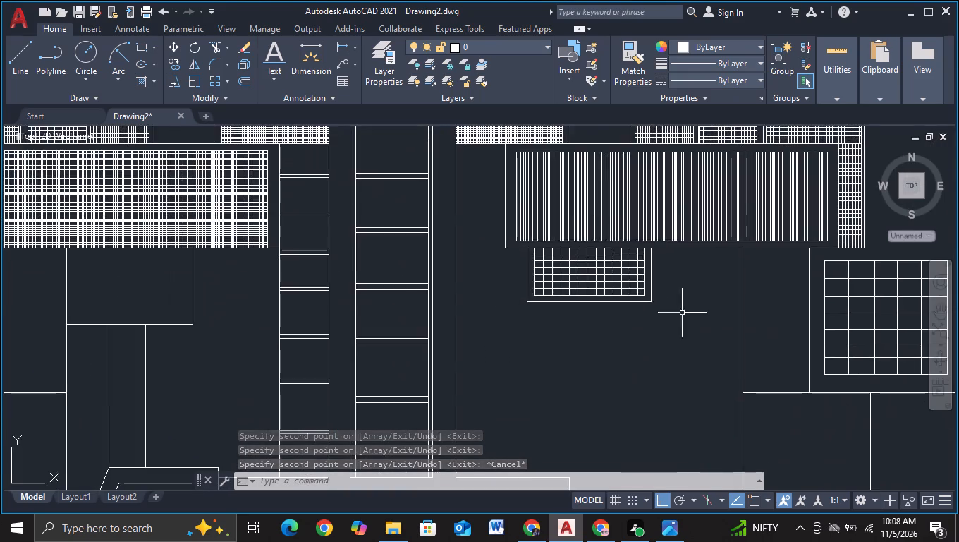
scroll(676, 330, down, 2)
middle_drag(649, 368, 626, 360)
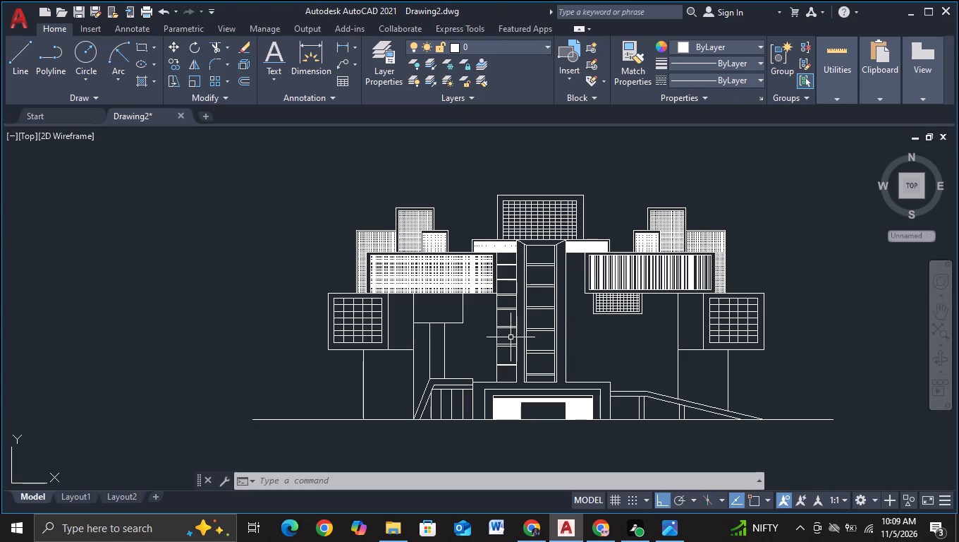
scroll(446, 354, up, 1)
middle_drag(450, 348, 451, 348)
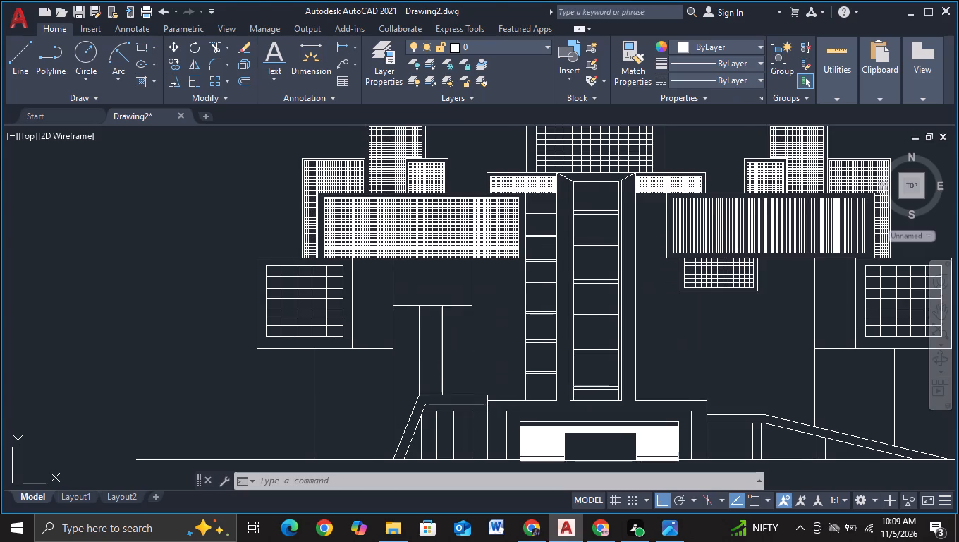
middle_drag(451, 348, 428, 354)
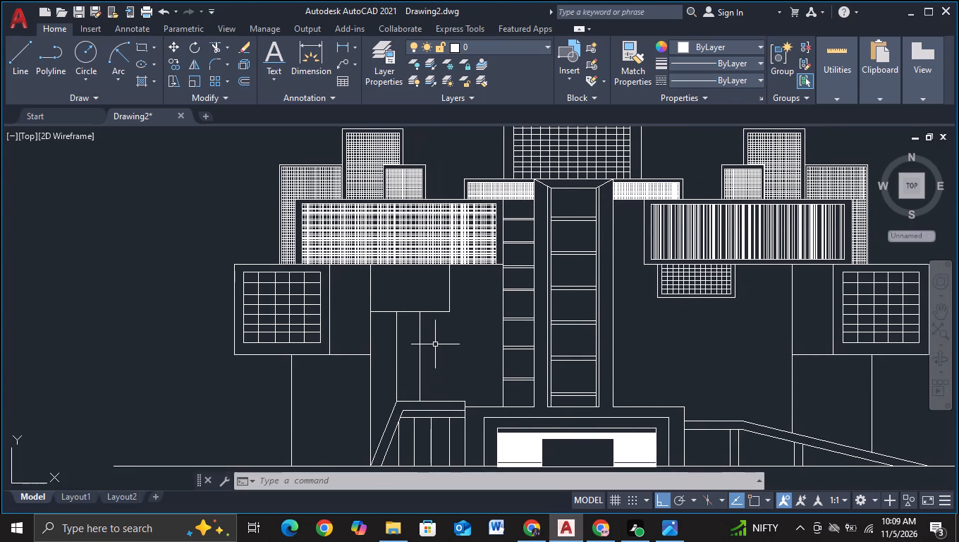
scroll(435, 344, down, 1)
scroll(435, 344, up, 1)
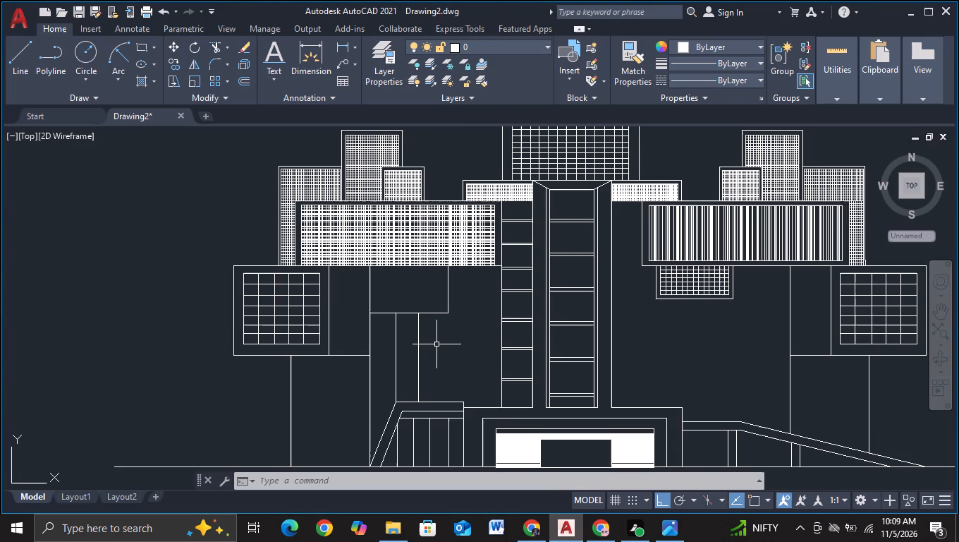
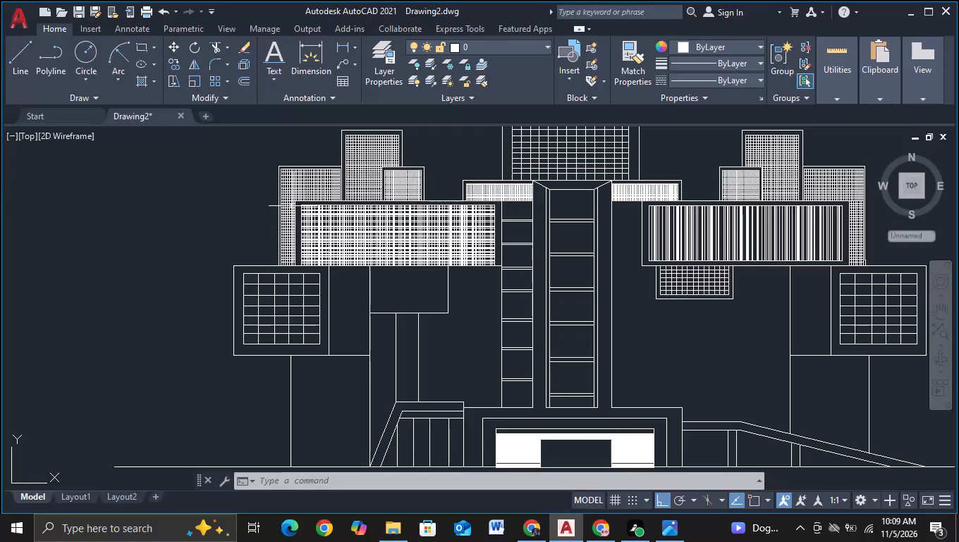
With object snap on, draw a line leftward from the lower-left corner of the right grid block, continuing vertically down past the ramp.
scroll(126, 327, down, 2)
middle_drag(127, 331, 146, 301)
scroll(146, 301, up, 1)
middle_drag(146, 301, 143, 337)
scroll(143, 337, up, 1)
middle_drag(143, 337, 67, 293)
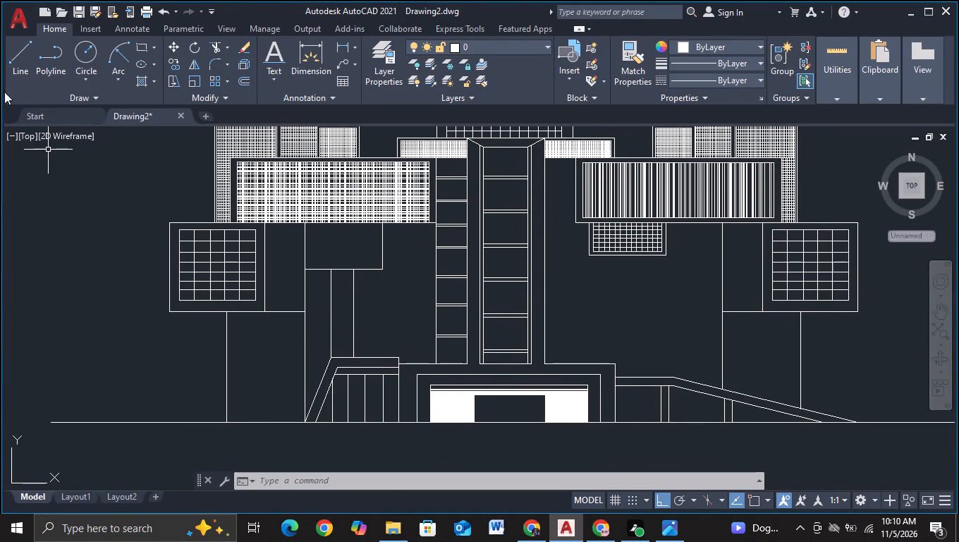
click(12, 66)
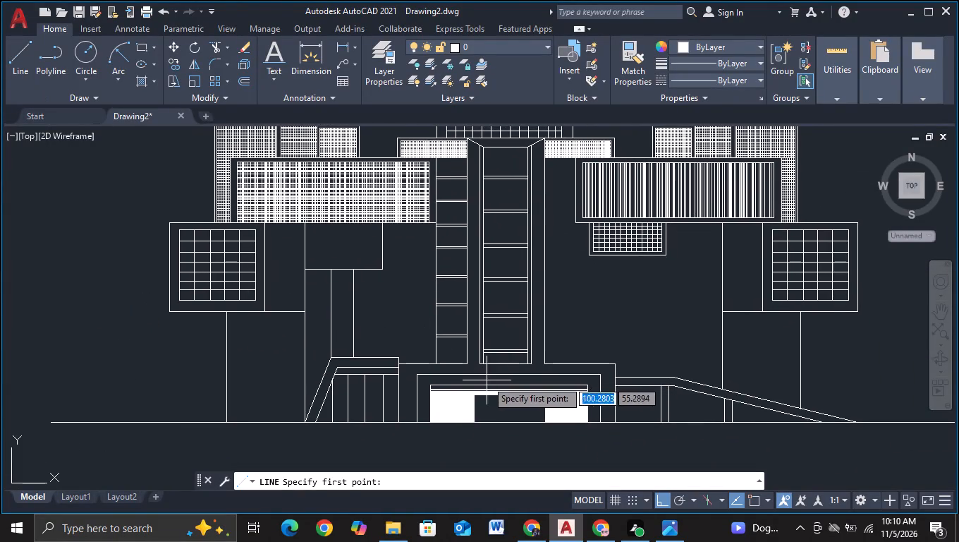
middle_drag(485, 380, 303, 351)
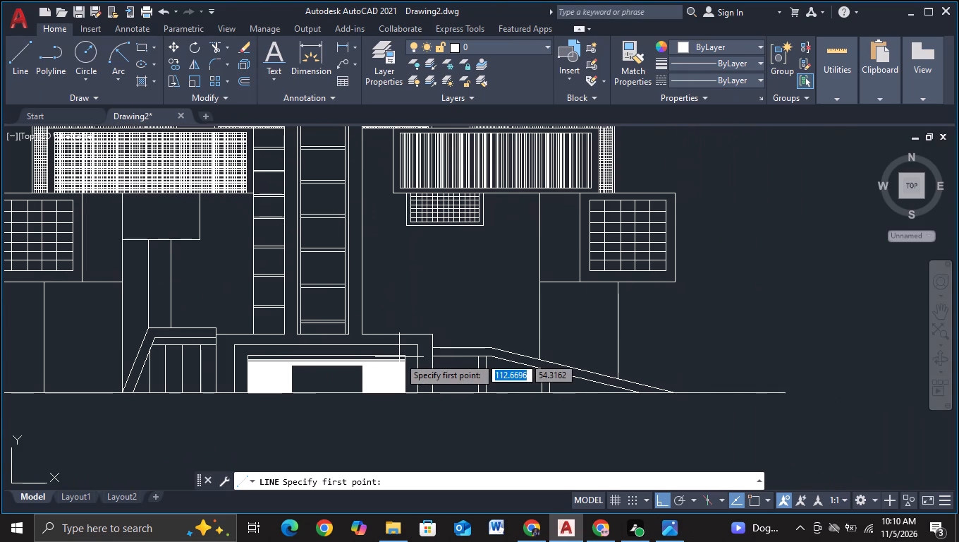
scroll(399, 357, up, 1)
middle_drag(411, 368, 338, 356)
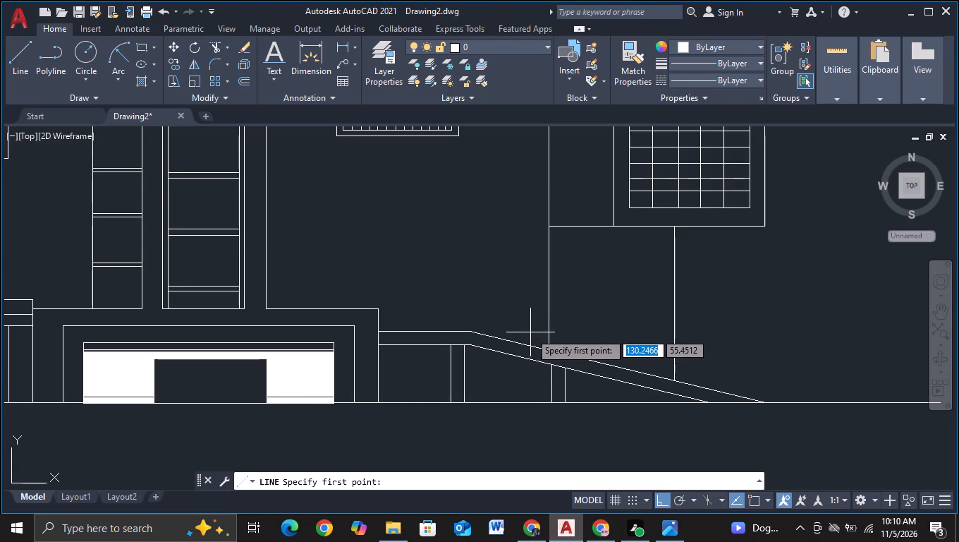
scroll(280, 220, down, 2)
middle_drag(338, 231, 338, 263)
scroll(338, 263, up, 1)
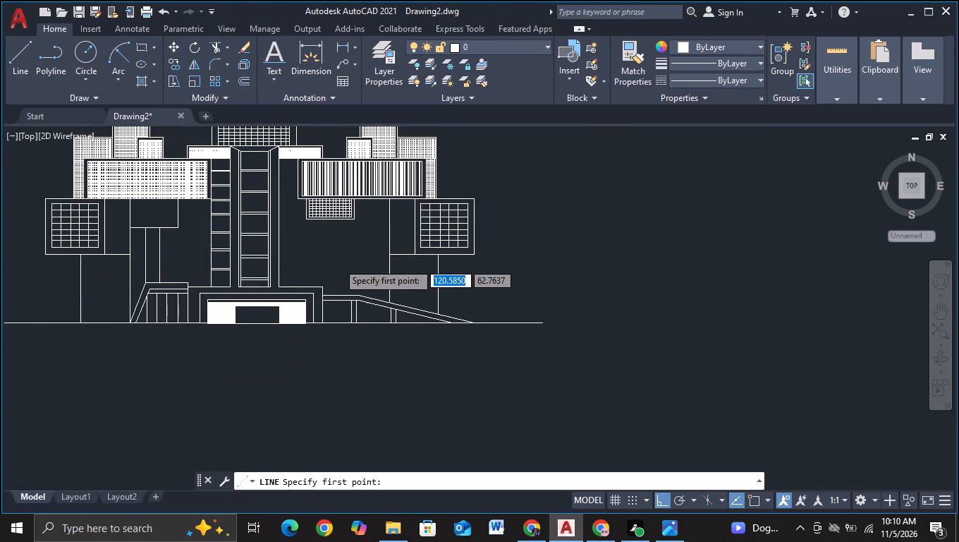
scroll(338, 263, up, 1)
middle_drag(338, 263, 267, 238)
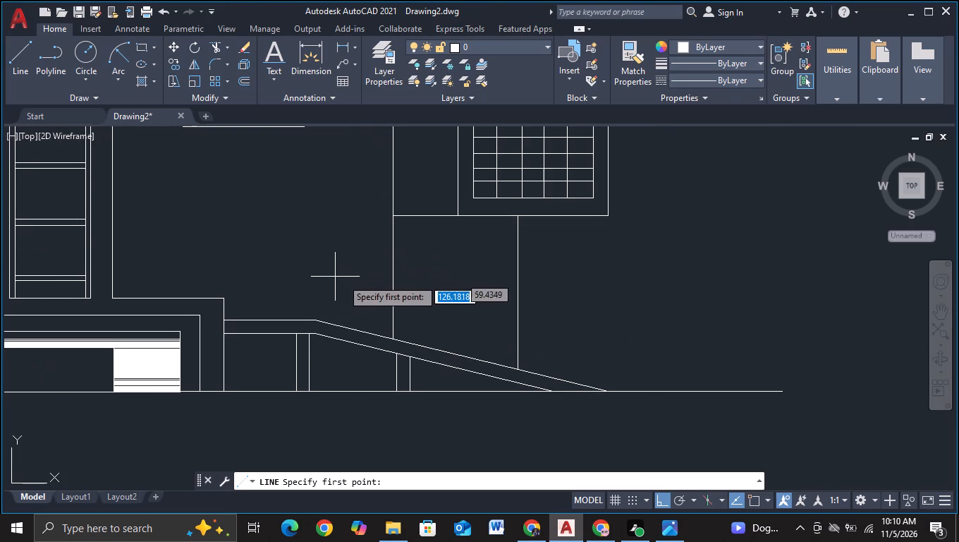
click(216, 48)
key(Escape)
click(25, 70)
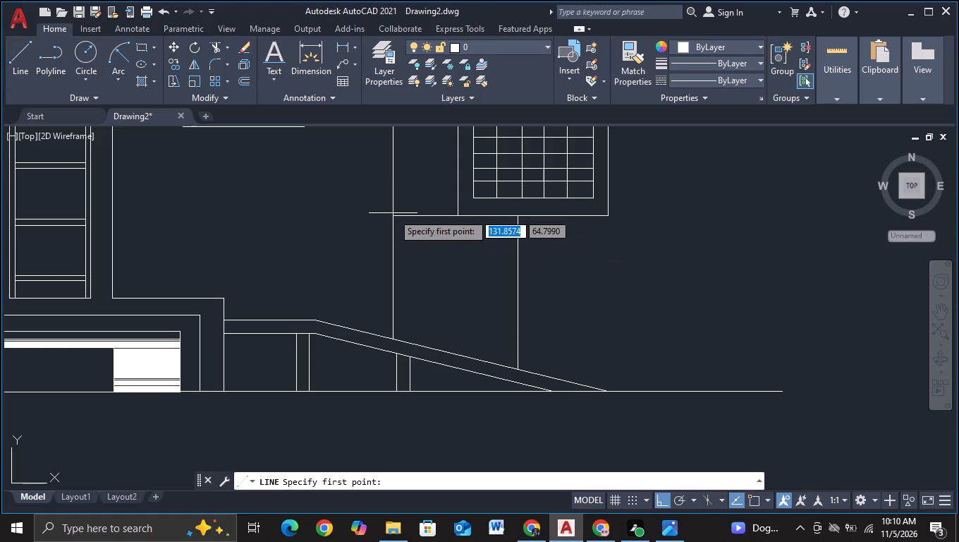
key(F3)
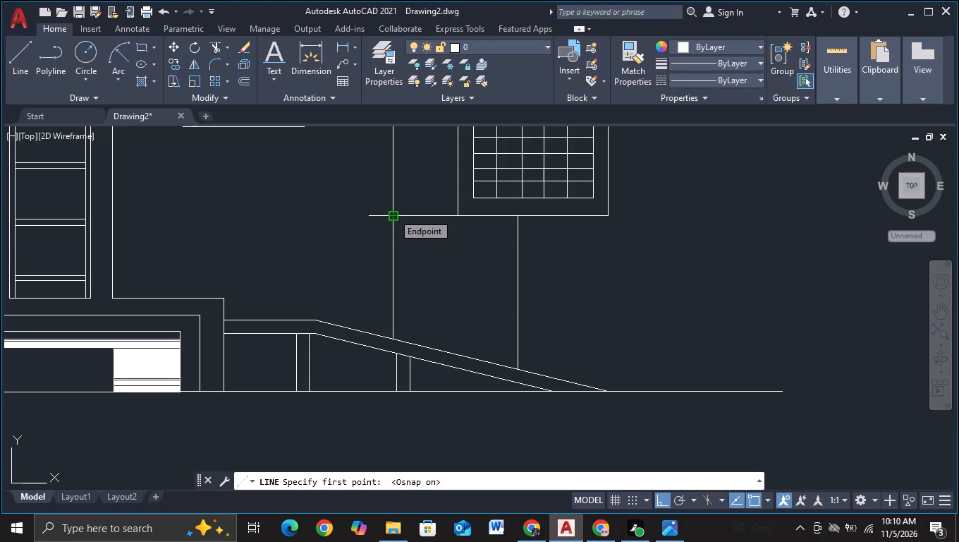
click(393, 213)
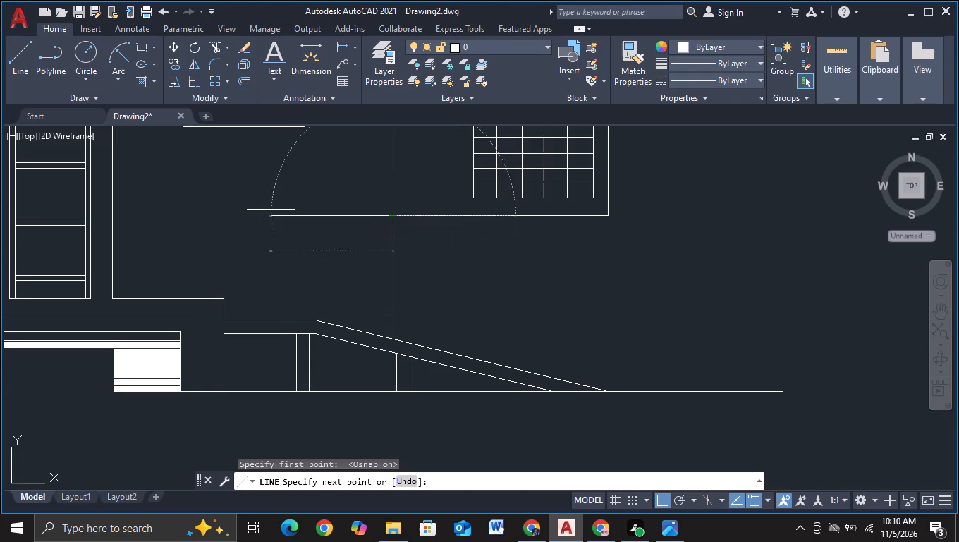
click(271, 210)
scroll(283, 339, up, 2)
click(264, 377)
key(Escape)
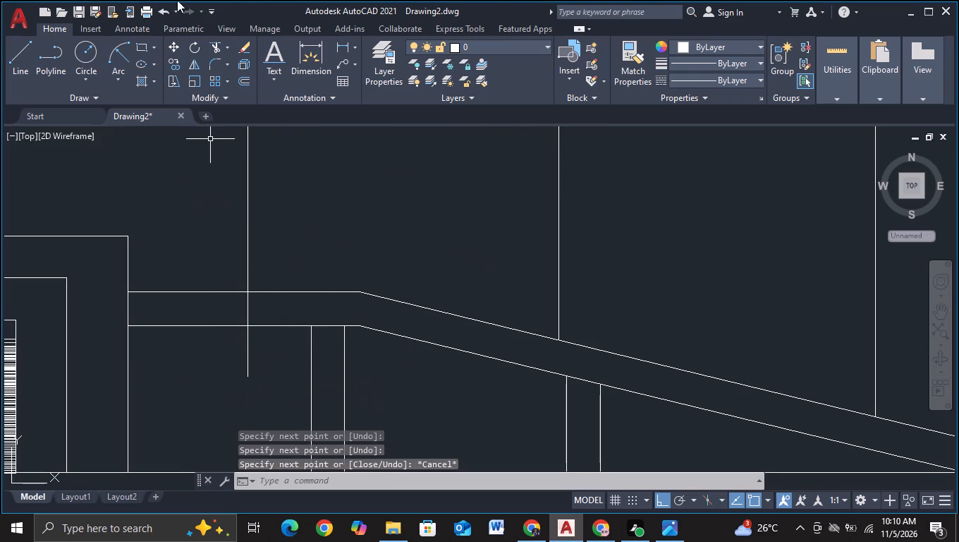
Trim the new vertical line at the ramp, removing the piece between the ramp lines and the leftover stub below.
click(214, 50)
click(245, 313)
click(267, 309)
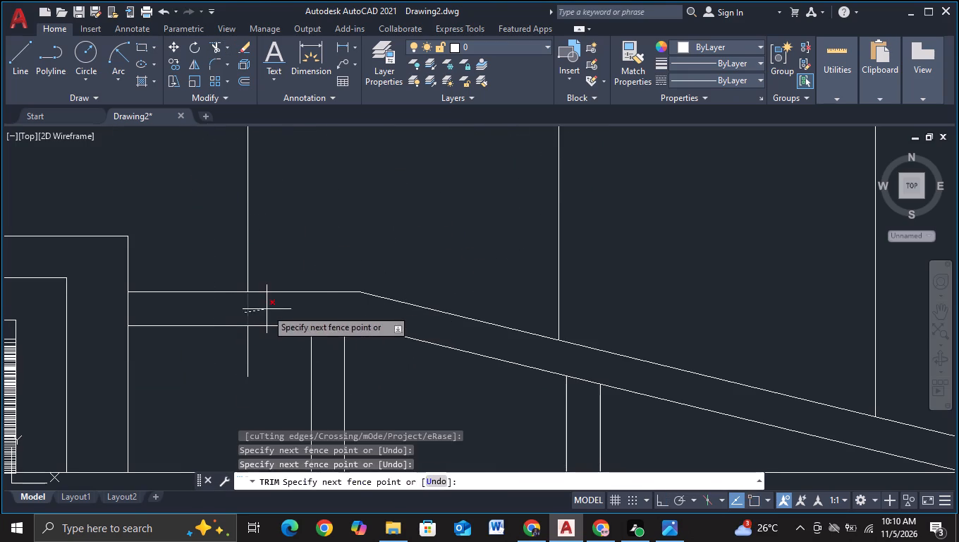
click(255, 354)
click(248, 359)
key(Escape)
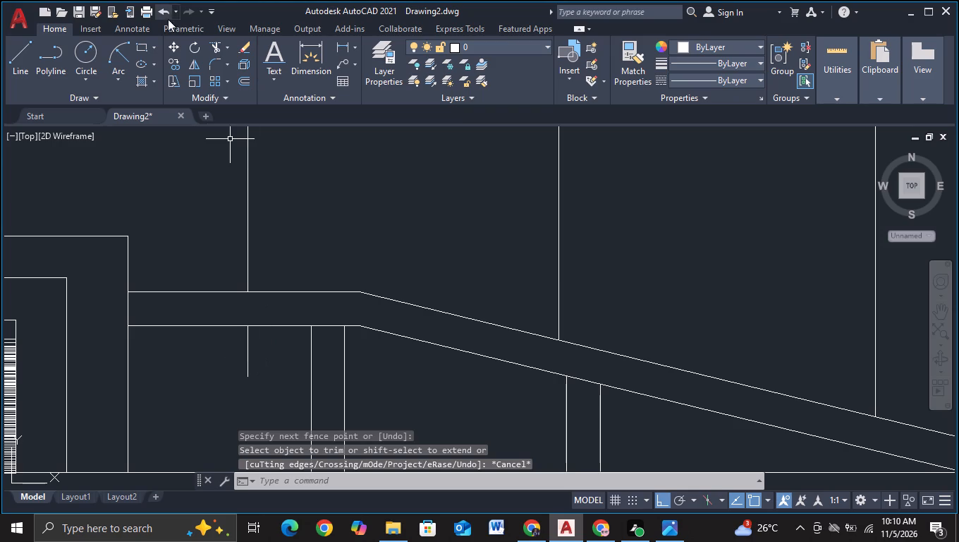
click(219, 45)
click(258, 351)
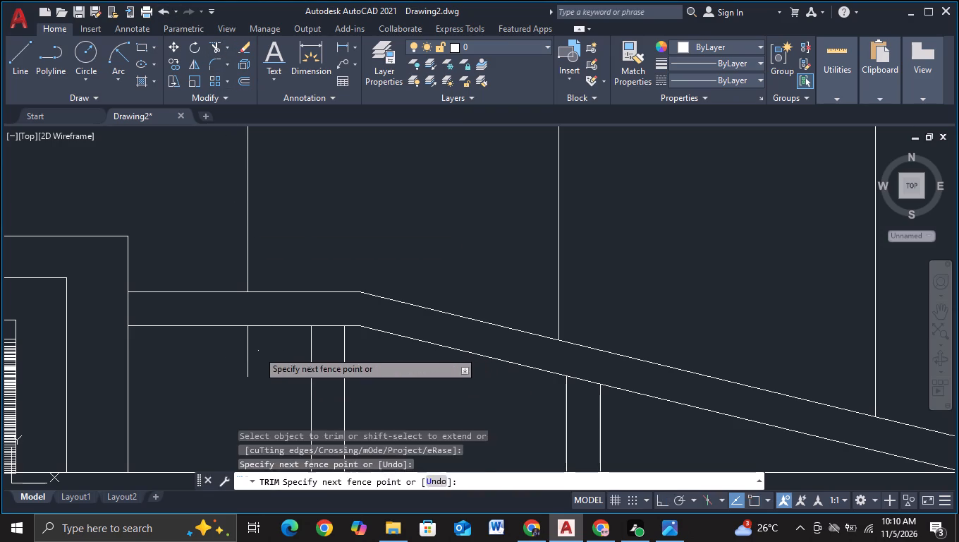
click(211, 365)
key(Escape)
Copy the new opening's left vertical line about 0.96 units to the right as the inner frame line.
scroll(286, 296, down, 2)
middle_drag(297, 263, 292, 282)
scroll(292, 282, up, 1)
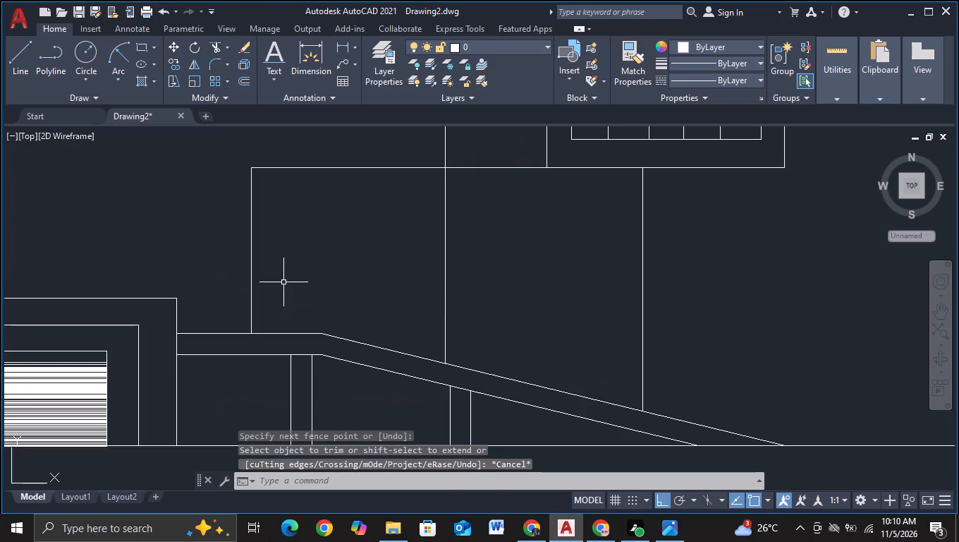
click(283, 282)
click(209, 299)
key(c)
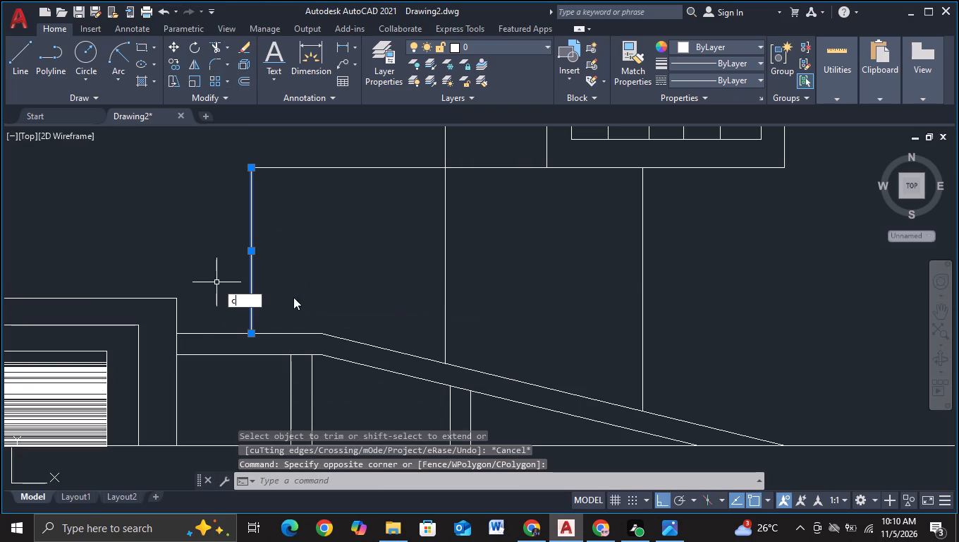
click(292, 330)
click(307, 279)
click(324, 281)
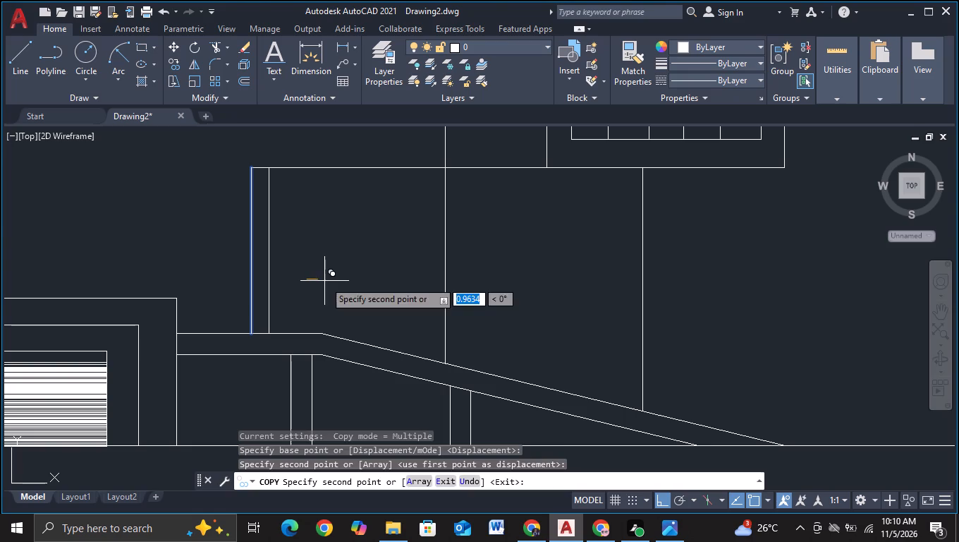
key(Escape)
Copy the opening's right vertical line about 1.16 units to the left as the inner frame's other side.
click(476, 261)
click(424, 265)
key(c)
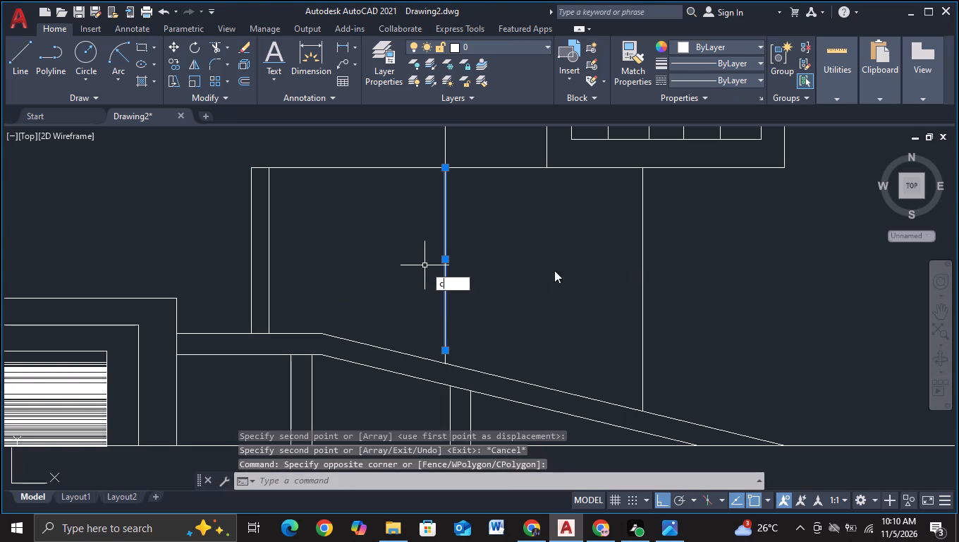
double_click(549, 313)
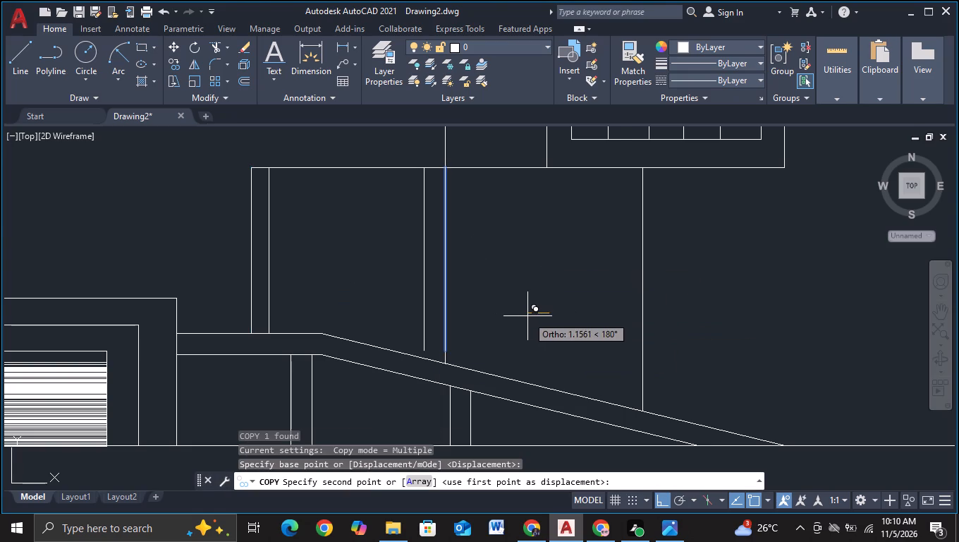
click(527, 316)
key(Escape)
Copy the opening's top line a short distance downward as the inner frame's top edge.
click(374, 162)
click(362, 195)
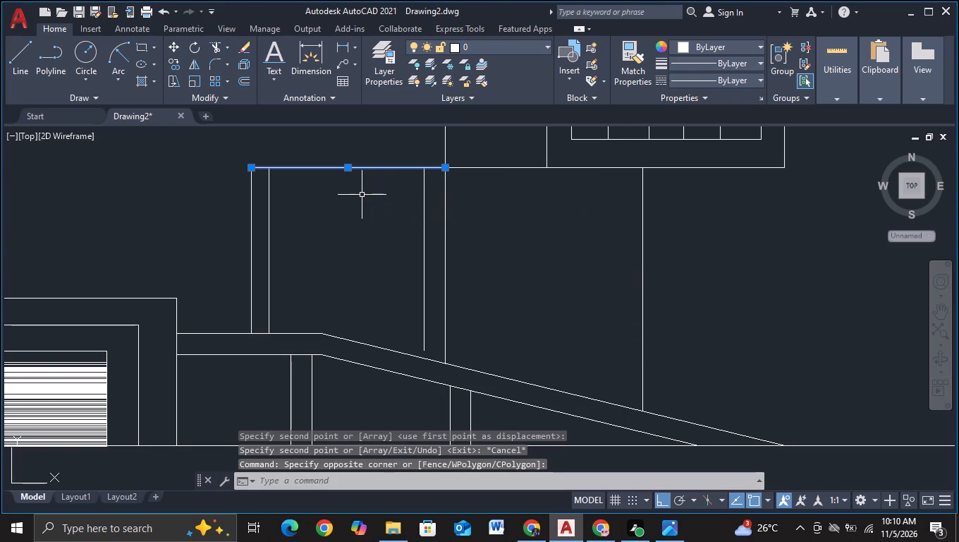
key(c)
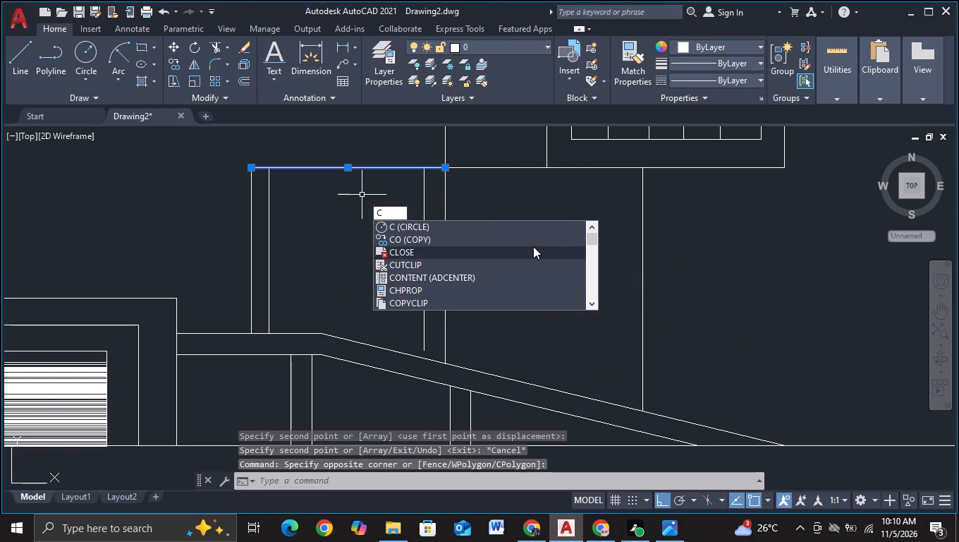
double_click(533, 242)
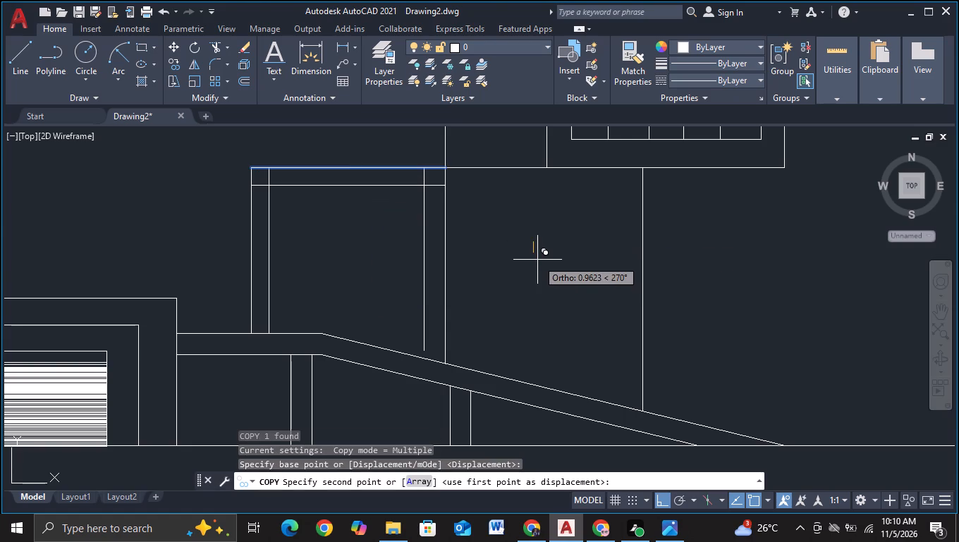
click(537, 257)
key(Escape)
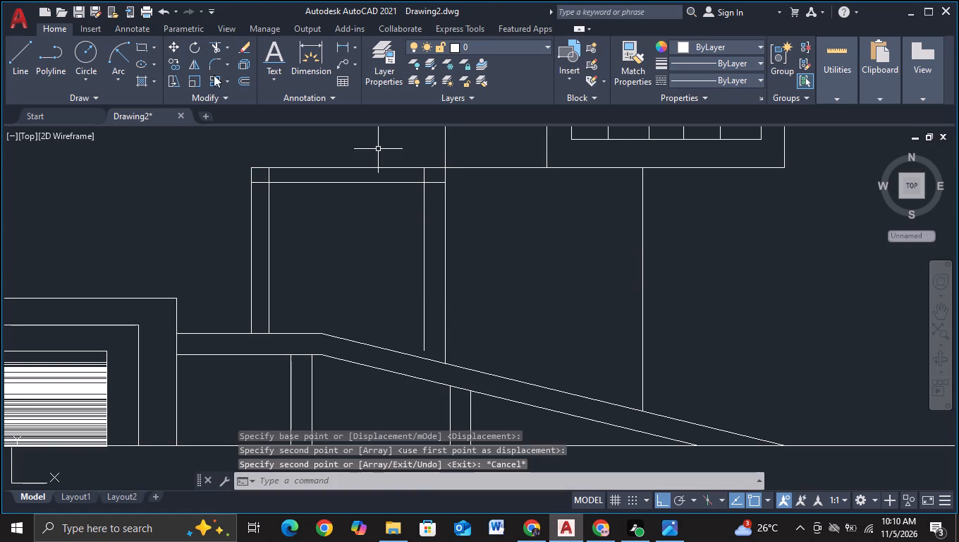
Trim the overlapping line ends at both upper corners of the inner frame.
click(216, 46)
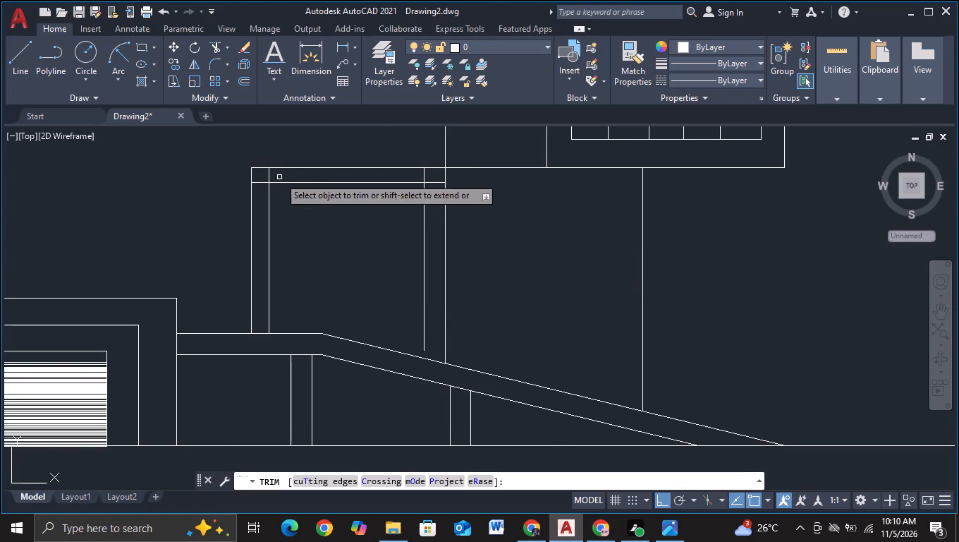
click(275, 173)
click(259, 188)
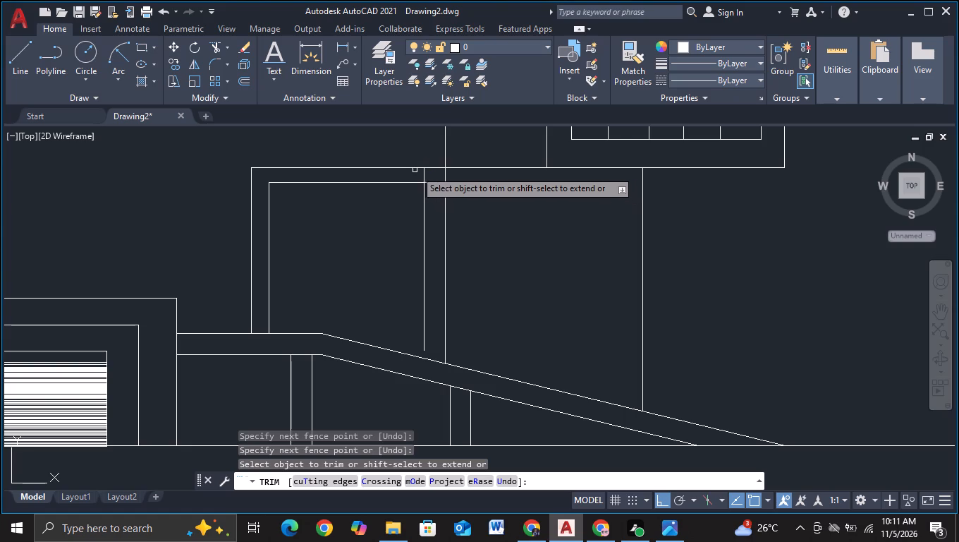
click(420, 175)
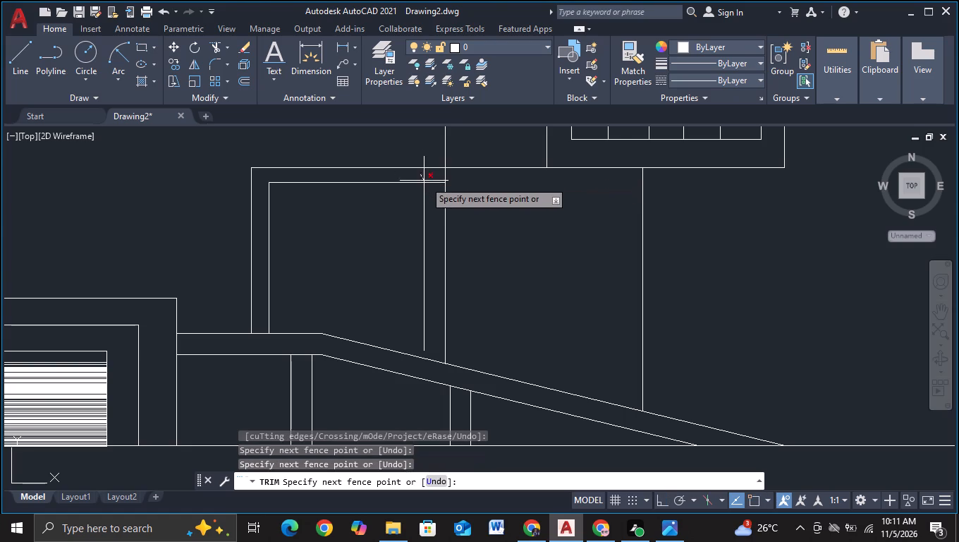
click(432, 191)
key(Escape)
Extend the inner frame's right vertical line down to the ramp's sloping top edge.
key(e)
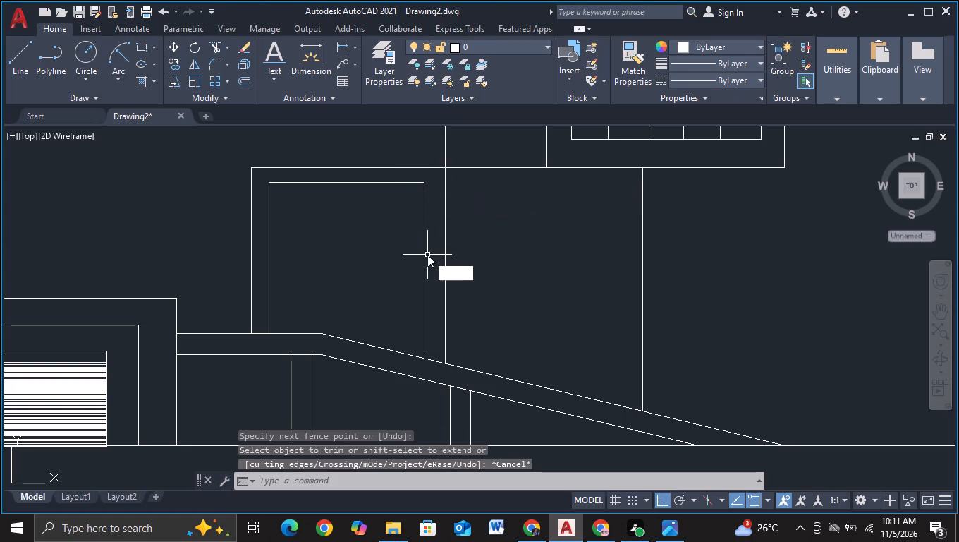
click(465, 299)
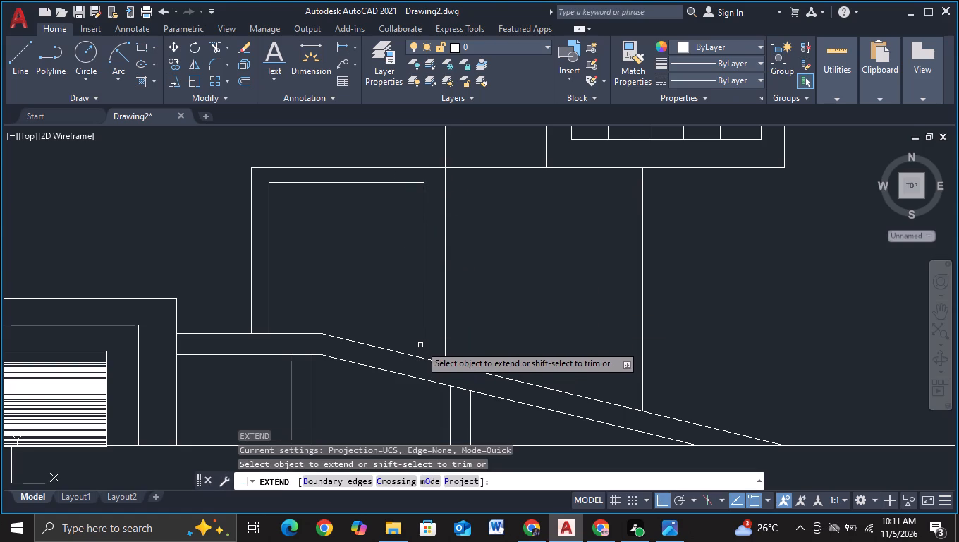
click(422, 340)
key(Escape)
Draw a line down from near the small gridded box's lower-left corner, then right to the top-left corner of the framed opening.
scroll(374, 282, down, 1)
middle_drag(374, 282, 441, 265)
middle_drag(359, 243, 359, 247)
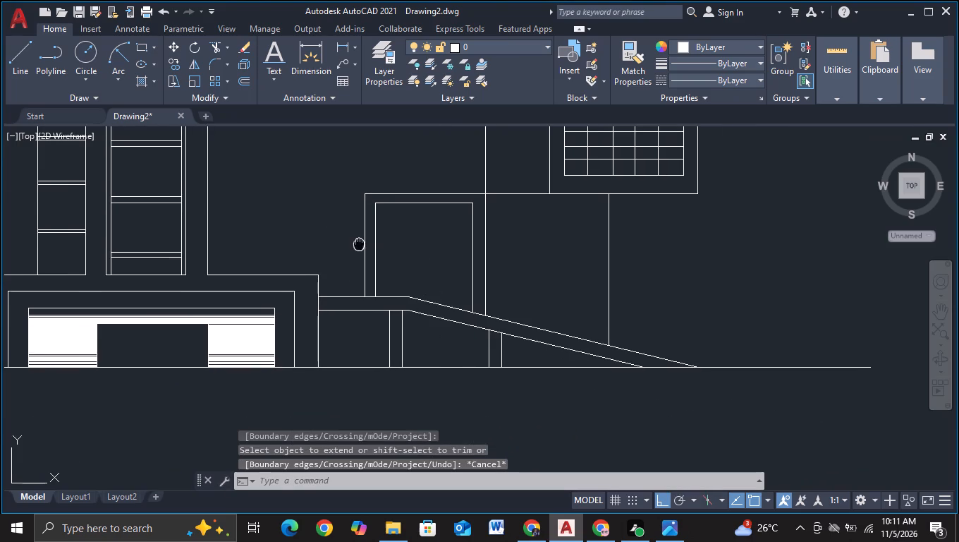
middle_drag(359, 247, 359, 272)
click(19, 55)
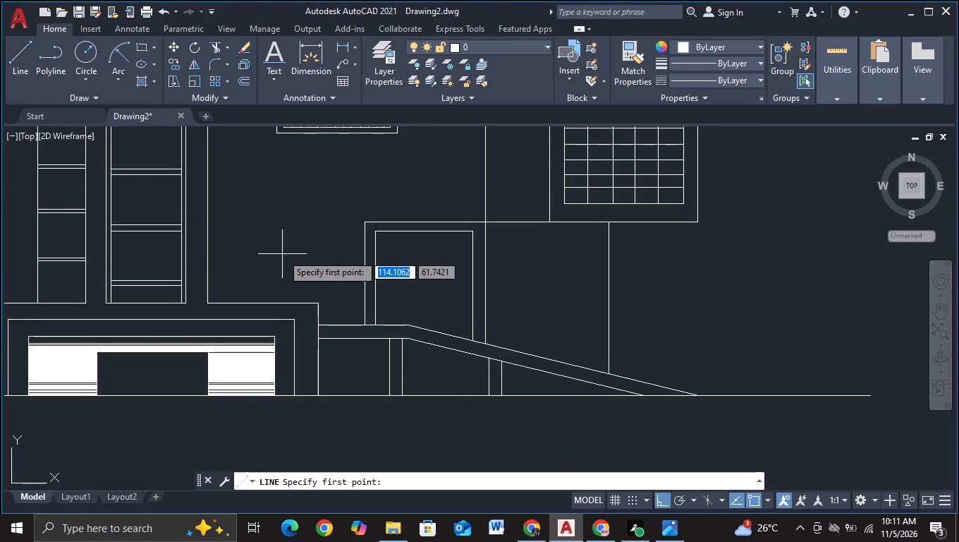
middle_drag(286, 260, 298, 315)
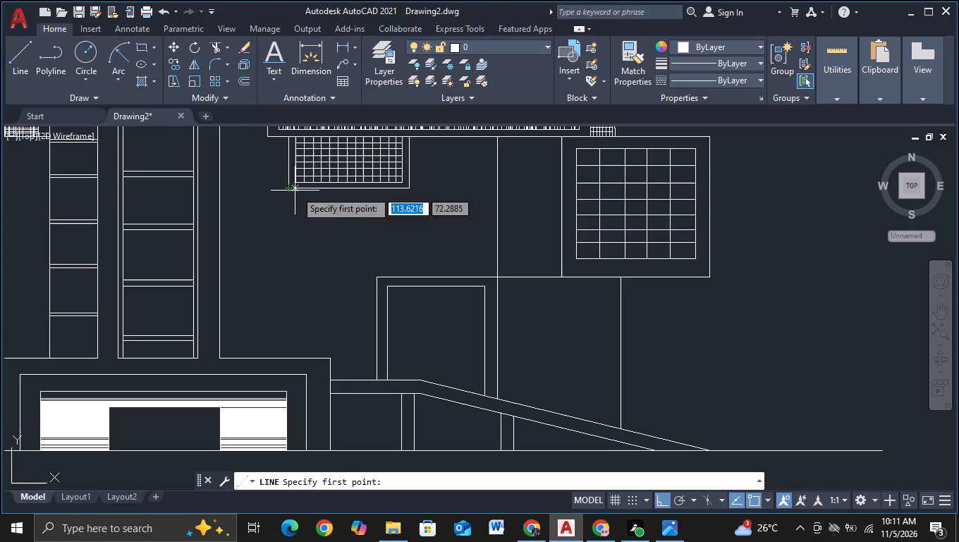
click(300, 191)
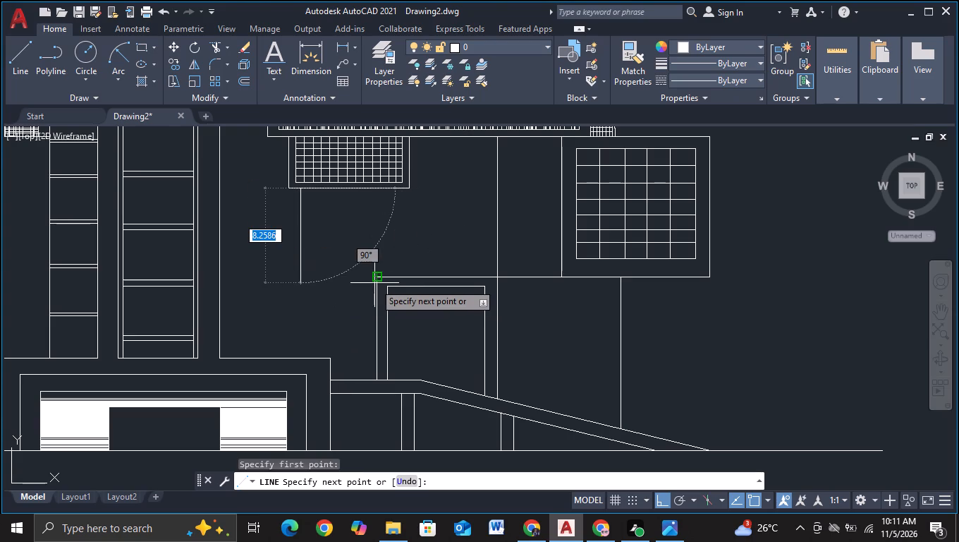
click(302, 277)
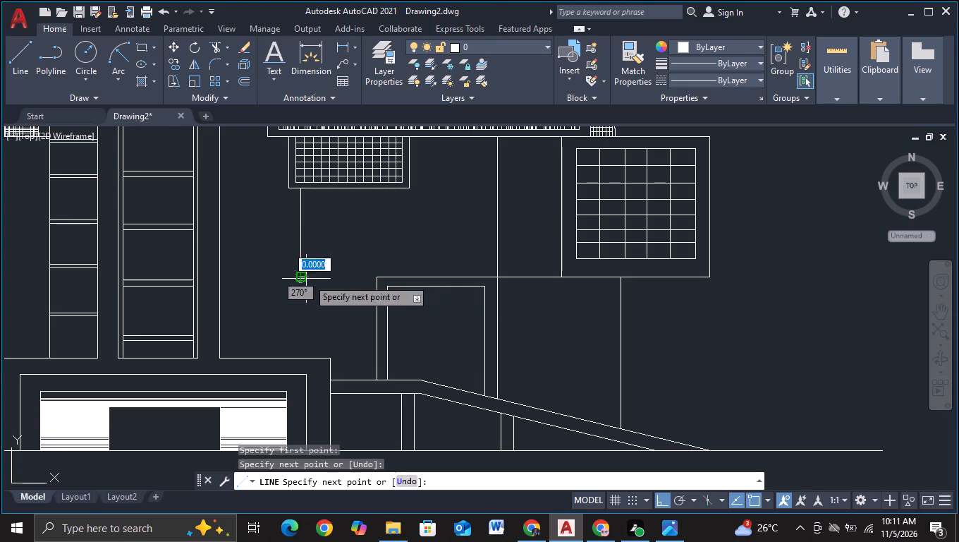
click(371, 276)
key(Escape)
Draw a horizontal line from the small gridded box's lower-right corner rightward, past the first vertical wall line.
click(21, 60)
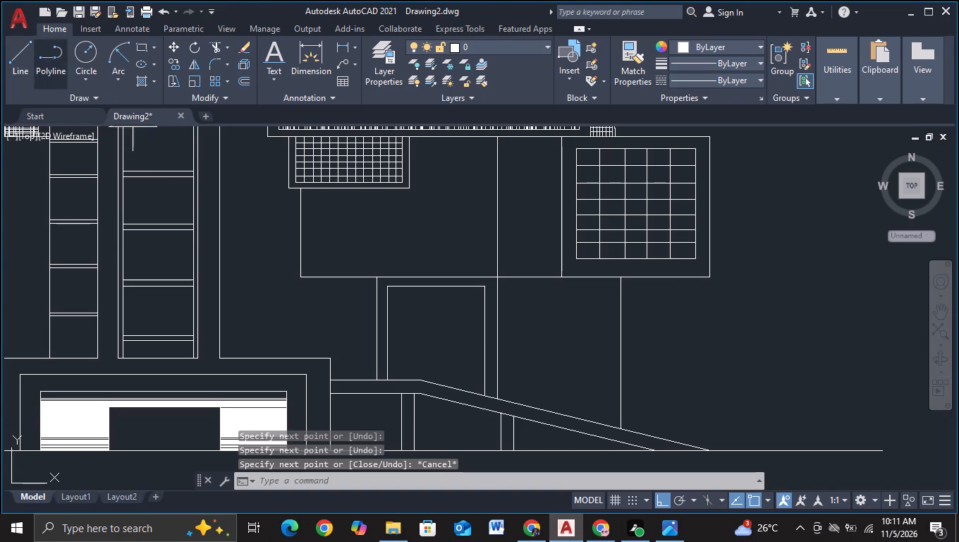
click(409, 188)
click(523, 189)
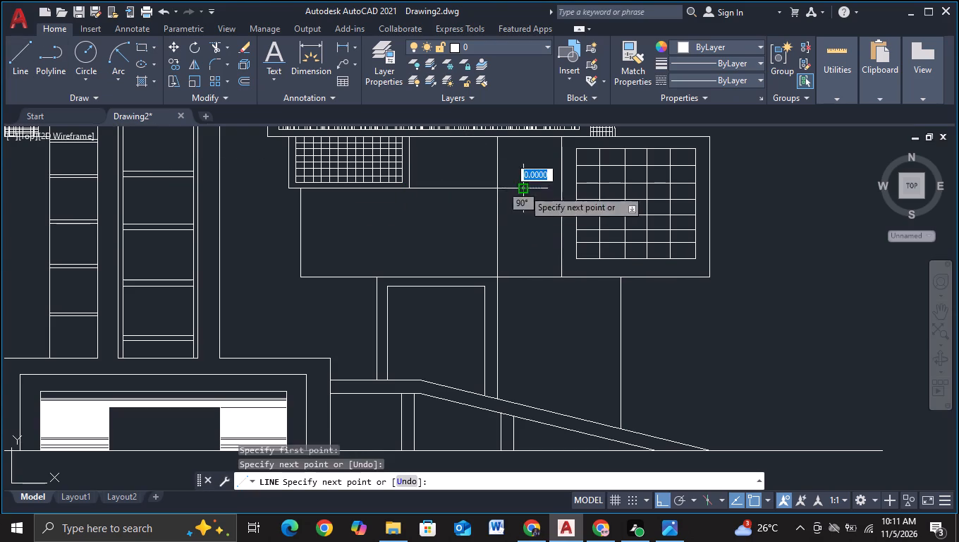
key(Escape)
Trim the end of the new horizontal line that overhangs the first vertical wall line.
click(219, 49)
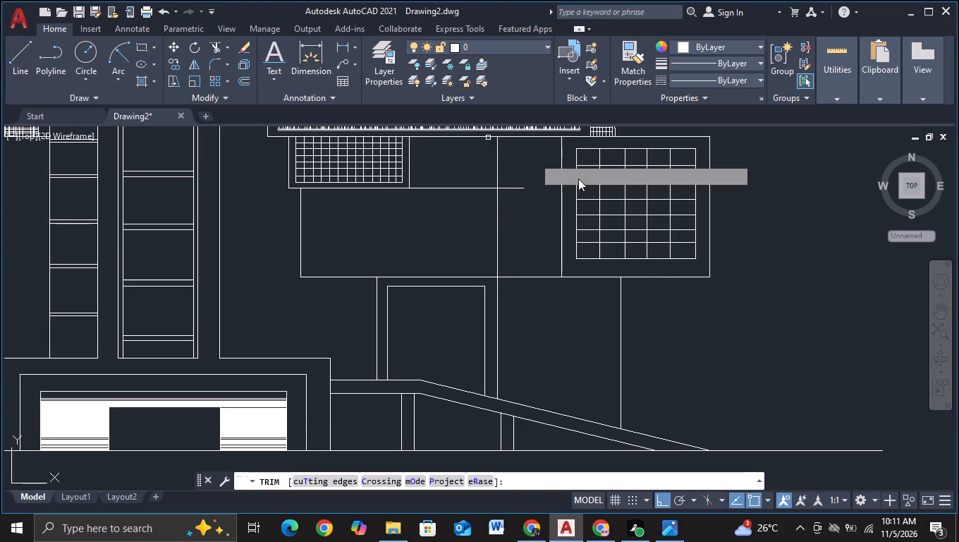
click(509, 174)
click(513, 208)
key(Escape)
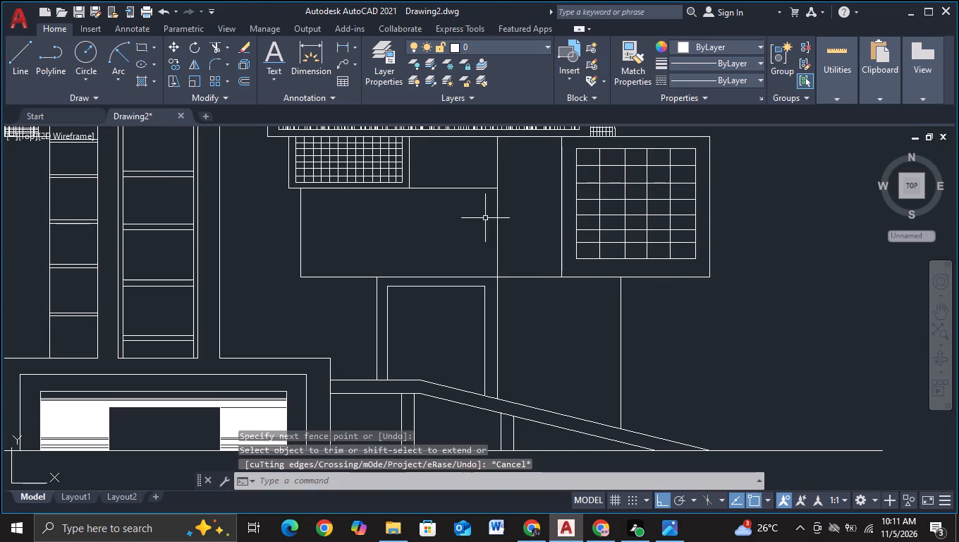
Copy the lower panel's left edge line about 8 units right twice, forming a closely spaced vertical pair at mid-width.
click(303, 243)
click(289, 241)
key(c)
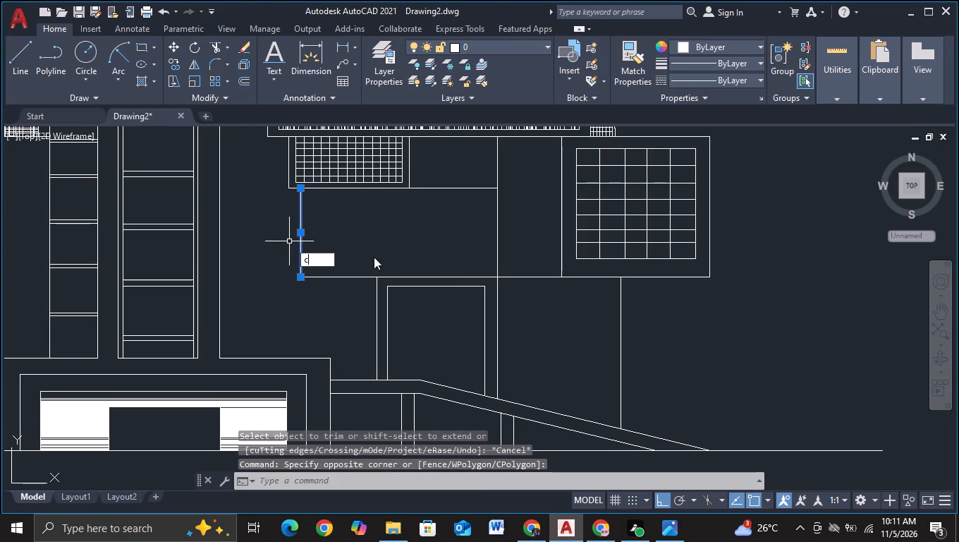
click(379, 281)
click(366, 233)
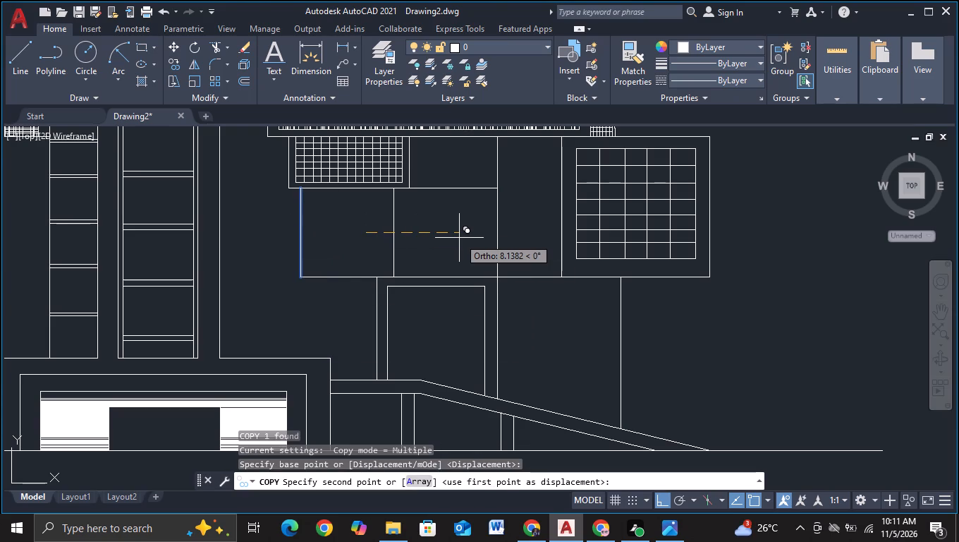
click(461, 238)
click(466, 240)
key(Escape)
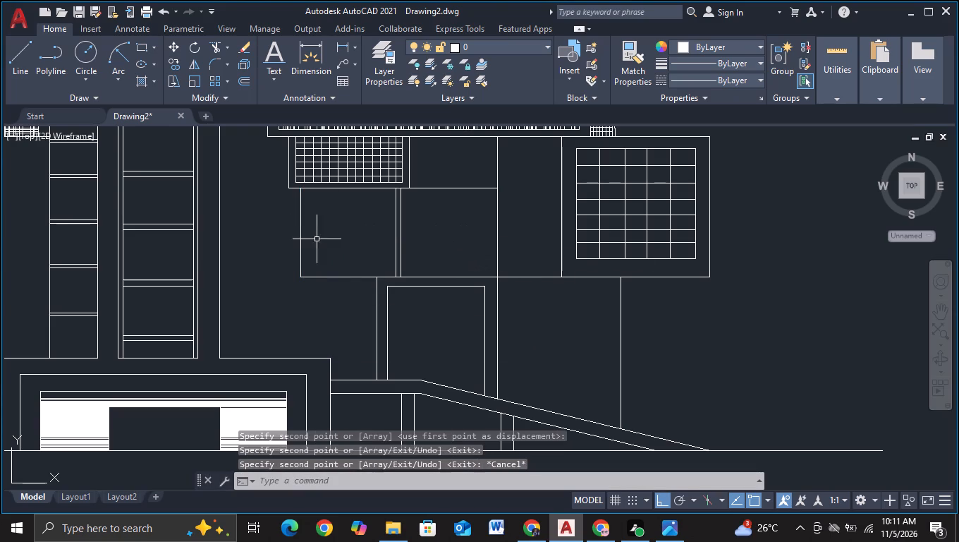
With object snap off, copy the panel's left edge line rightward eight times, about 1 unit apart, up to the close line pair.
click(303, 224)
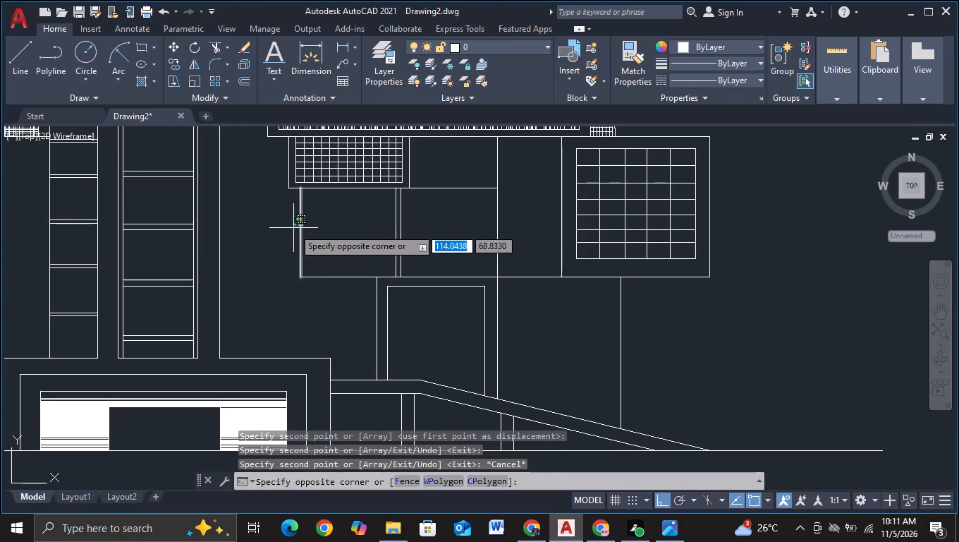
click(293, 228)
key(c)
click(381, 269)
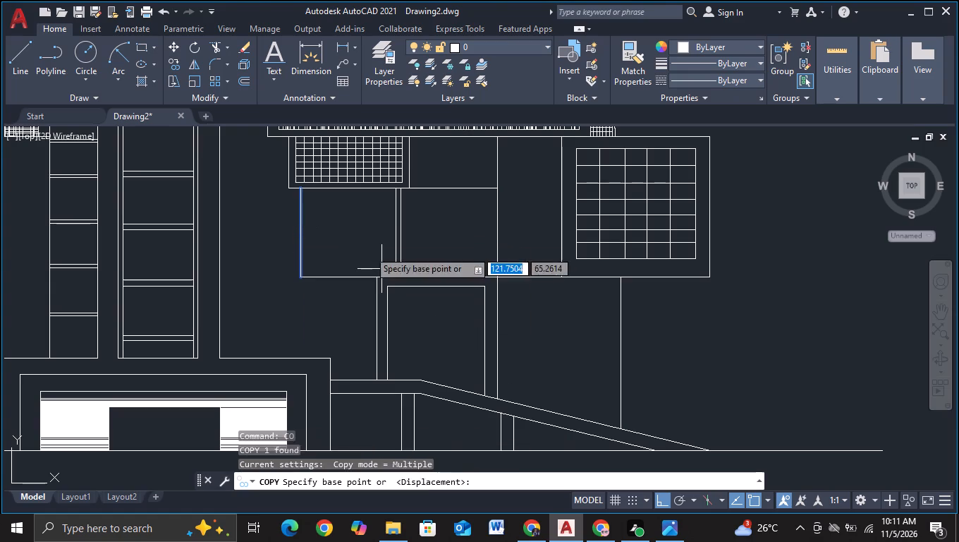
click(361, 237)
click(366, 237)
click(373, 236)
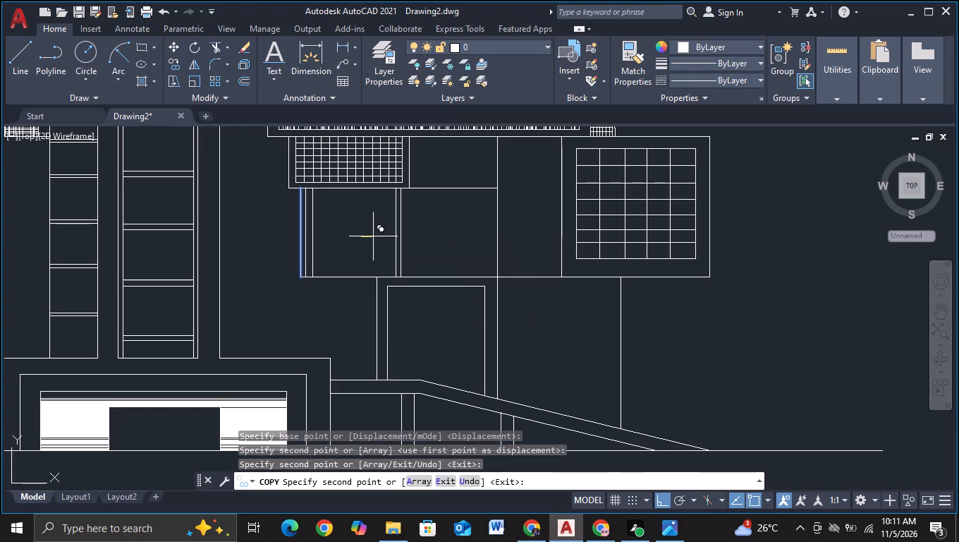
key(ctrl+z)
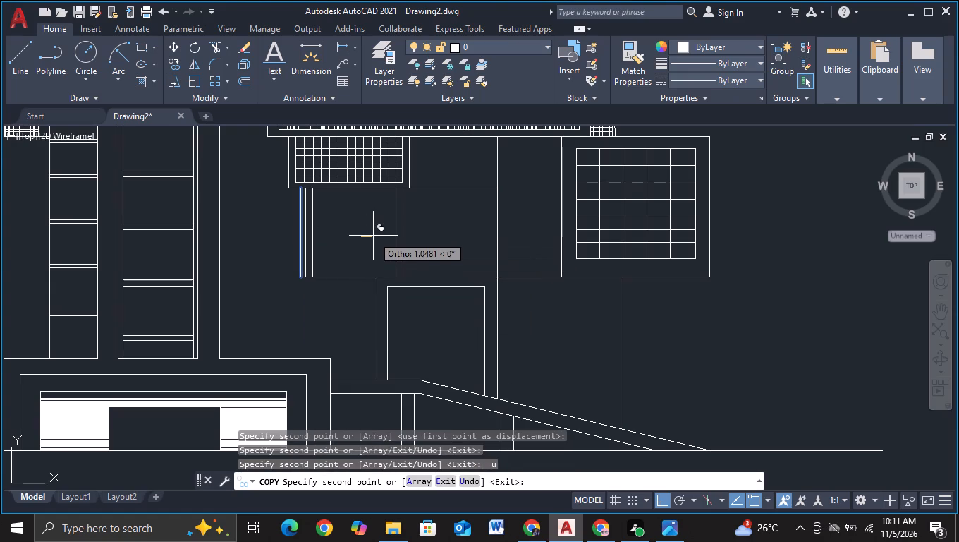
key(ctrl+z)
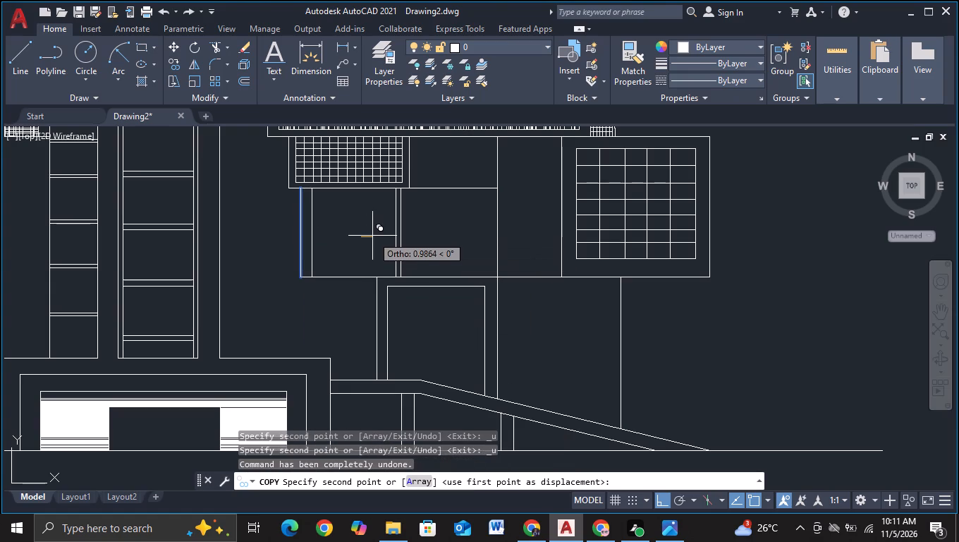
click(374, 237)
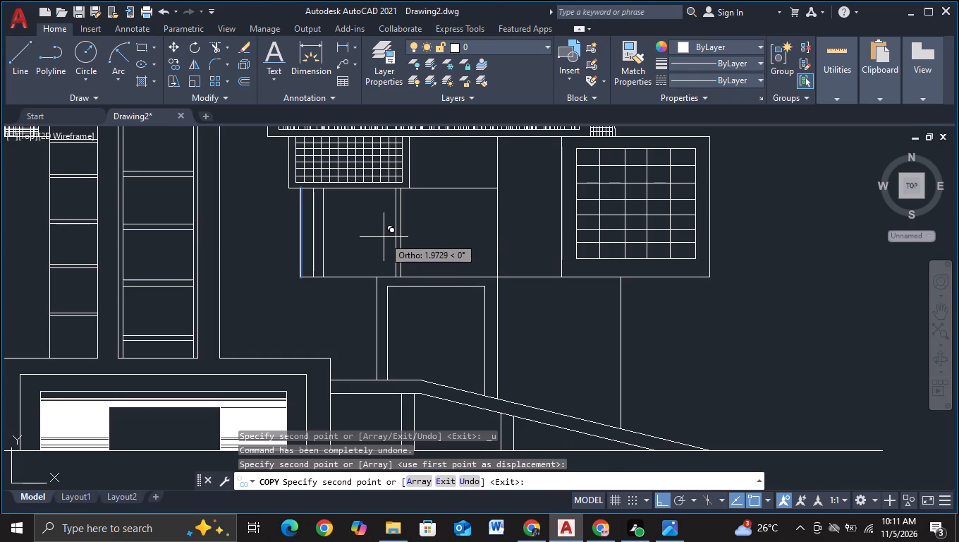
click(386, 238)
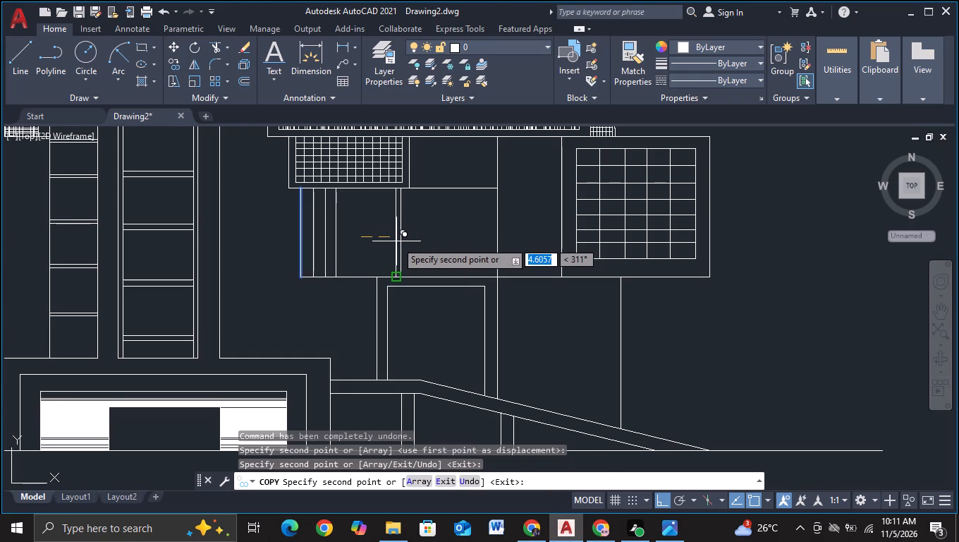
key(F3)
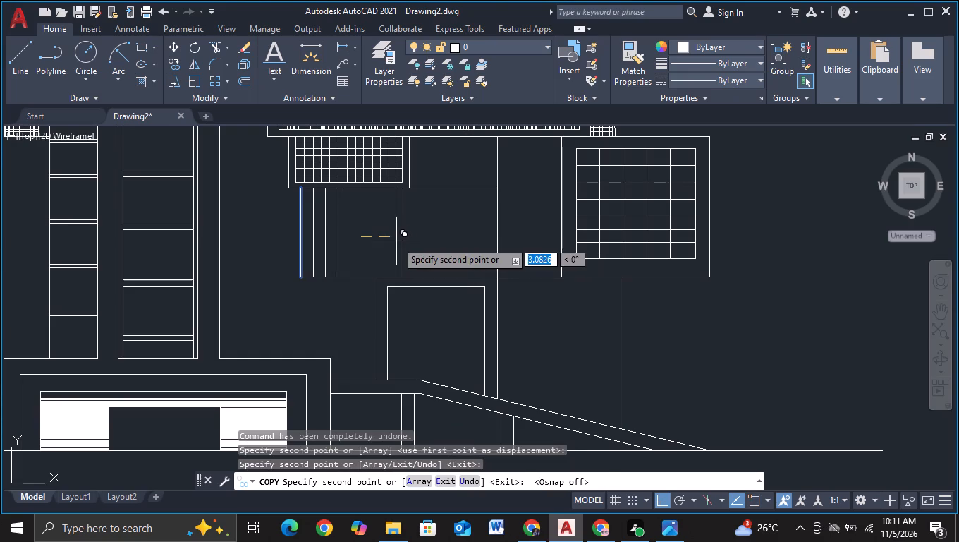
click(396, 241)
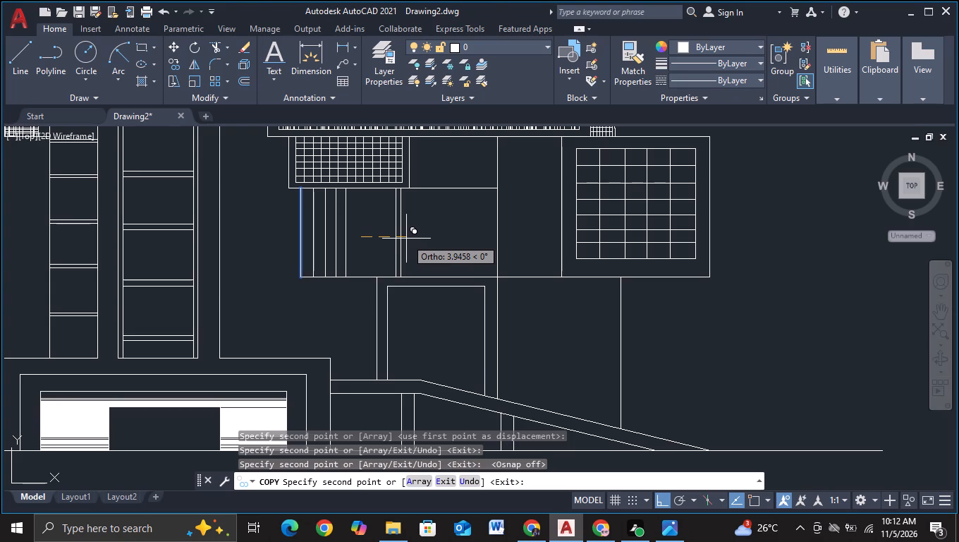
click(406, 239)
click(417, 243)
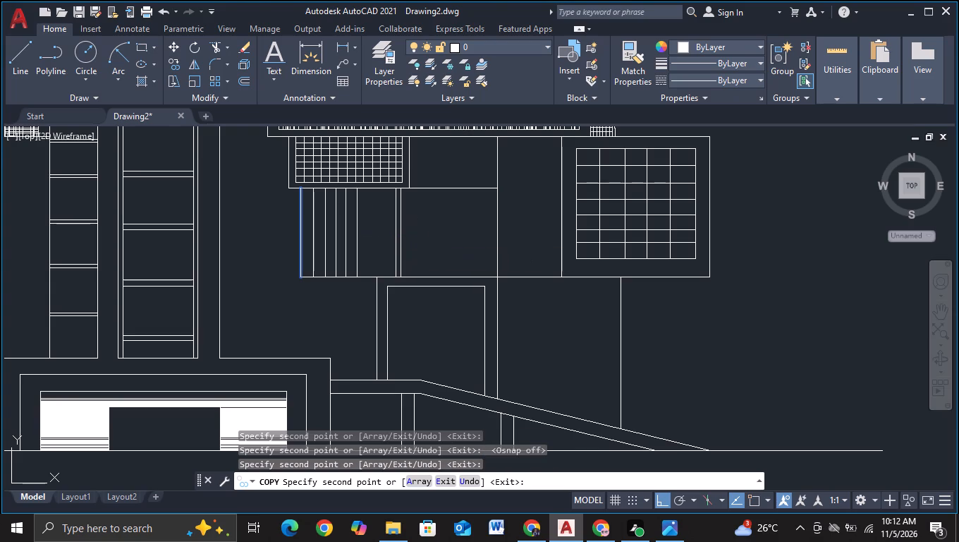
click(429, 248)
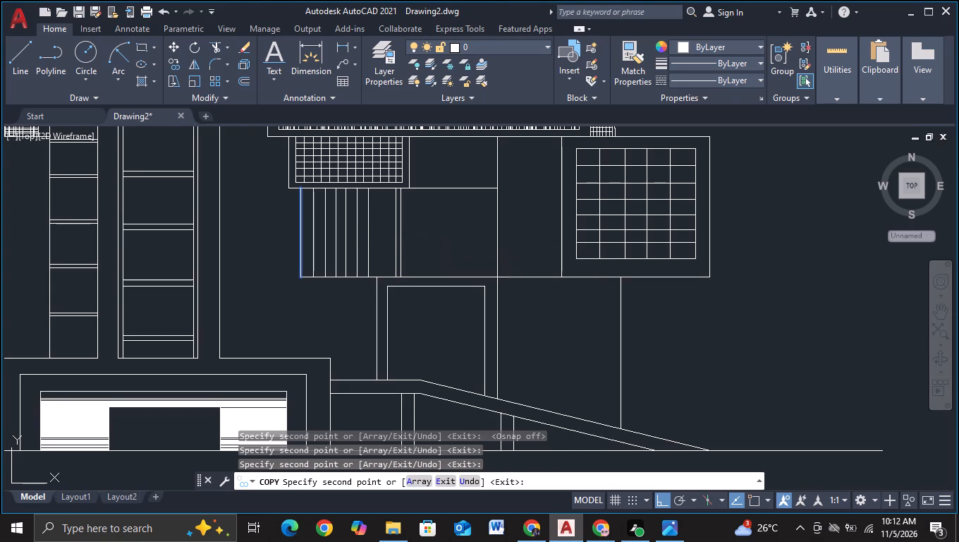
click(439, 249)
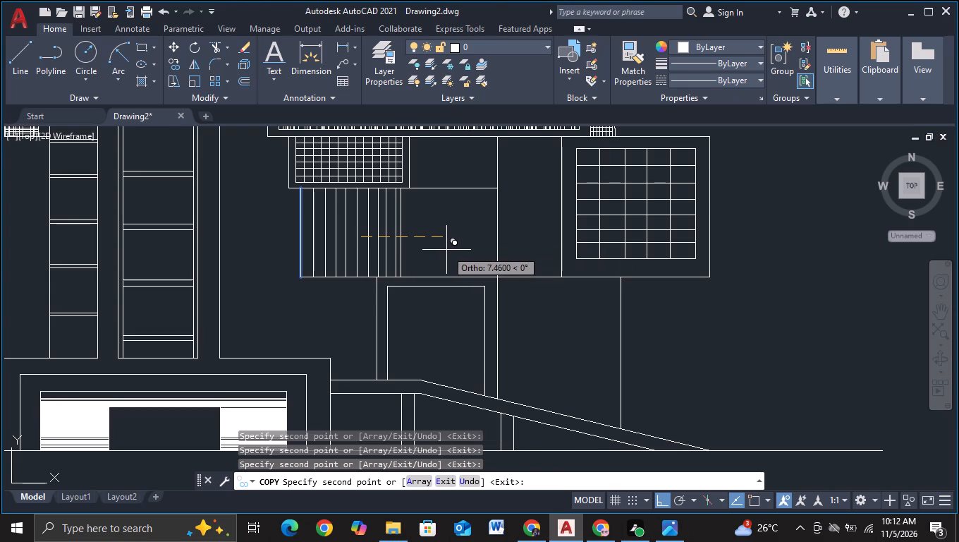
click(447, 250)
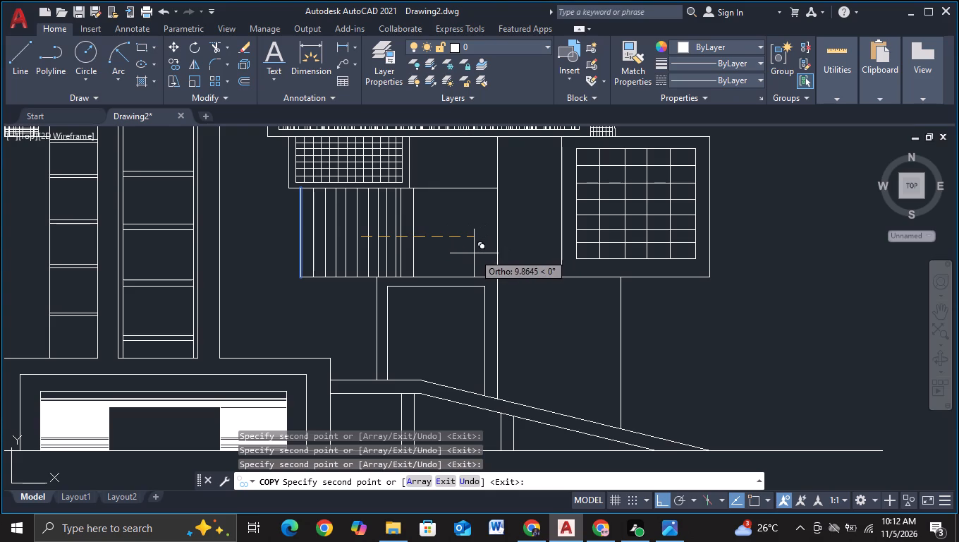
Place seven more vertical copies about 1 unit apart between the close line pair and the first vertical wall line.
click(472, 255)
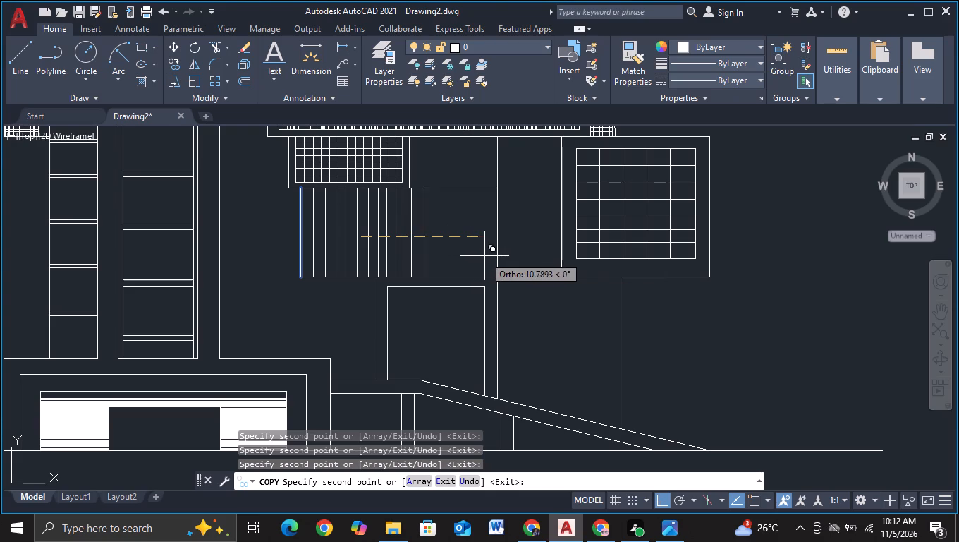
click(484, 256)
click(497, 257)
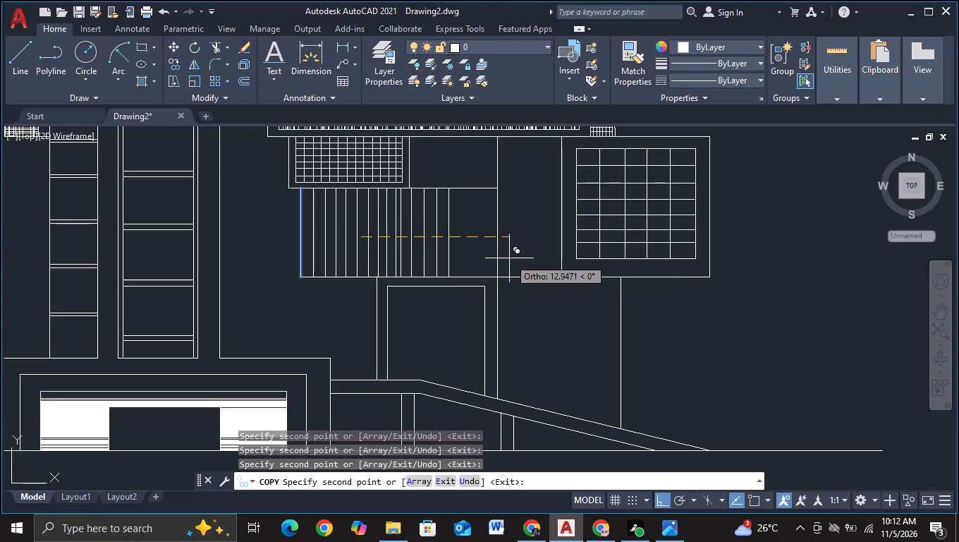
click(509, 258)
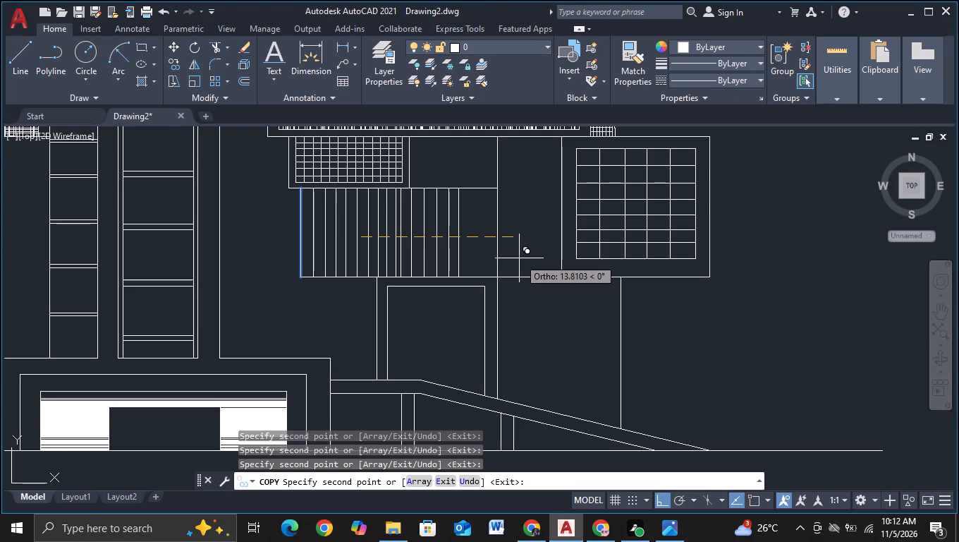
click(519, 258)
click(532, 257)
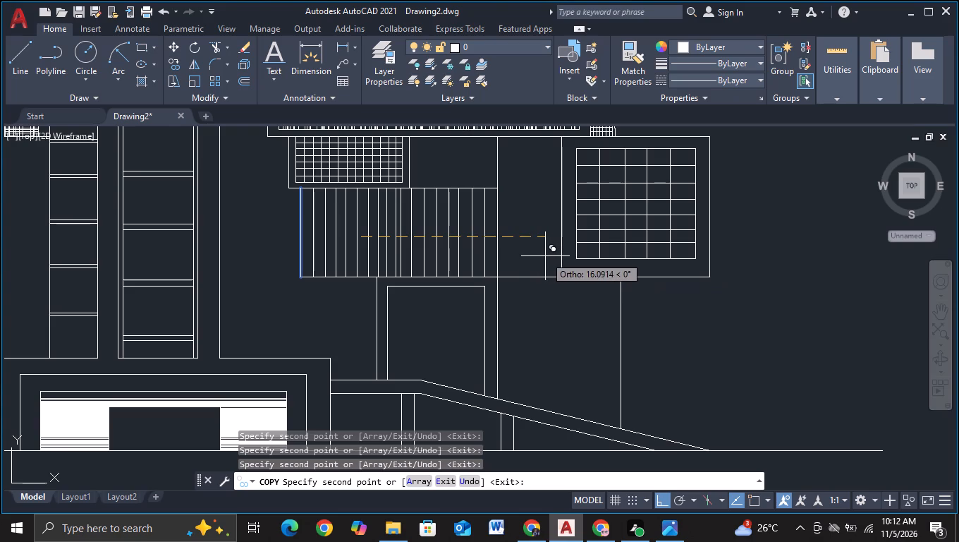
click(545, 256)
key(Escape)
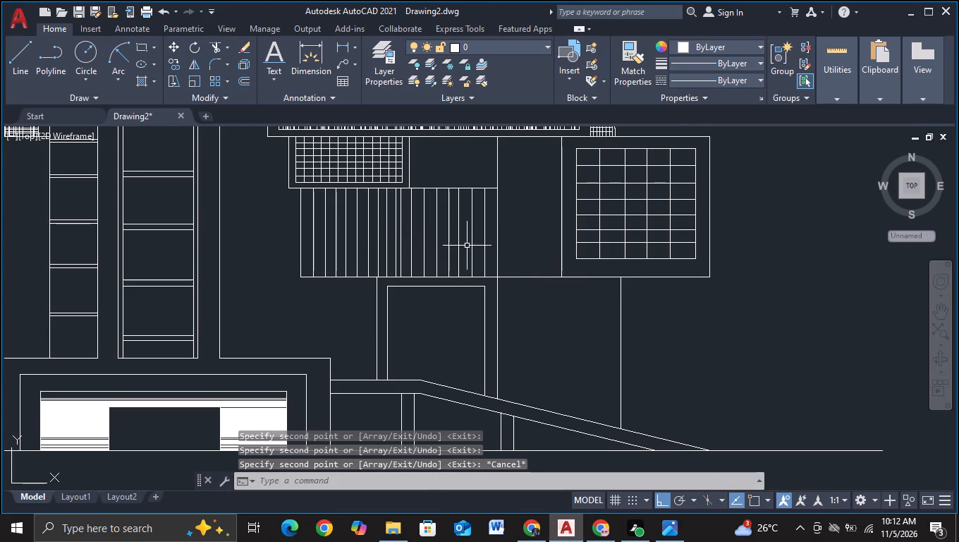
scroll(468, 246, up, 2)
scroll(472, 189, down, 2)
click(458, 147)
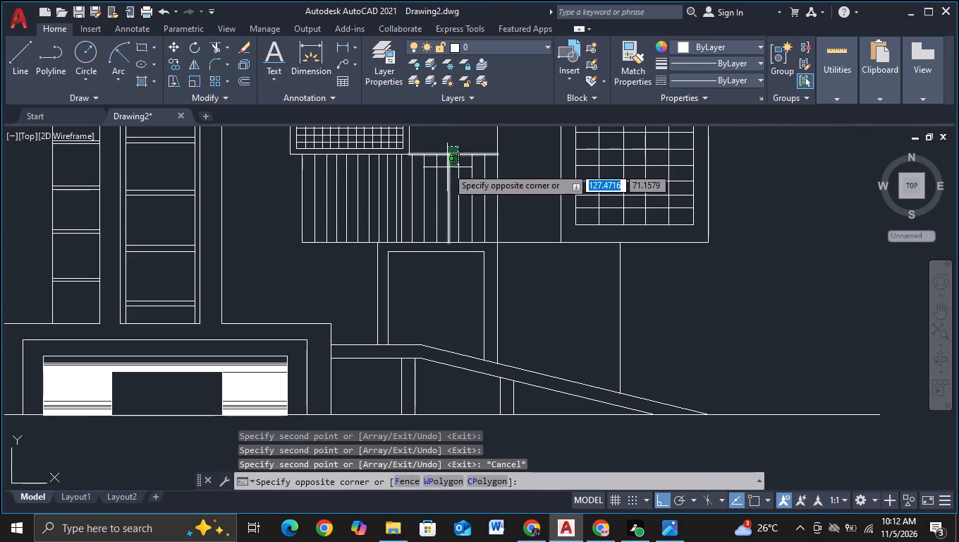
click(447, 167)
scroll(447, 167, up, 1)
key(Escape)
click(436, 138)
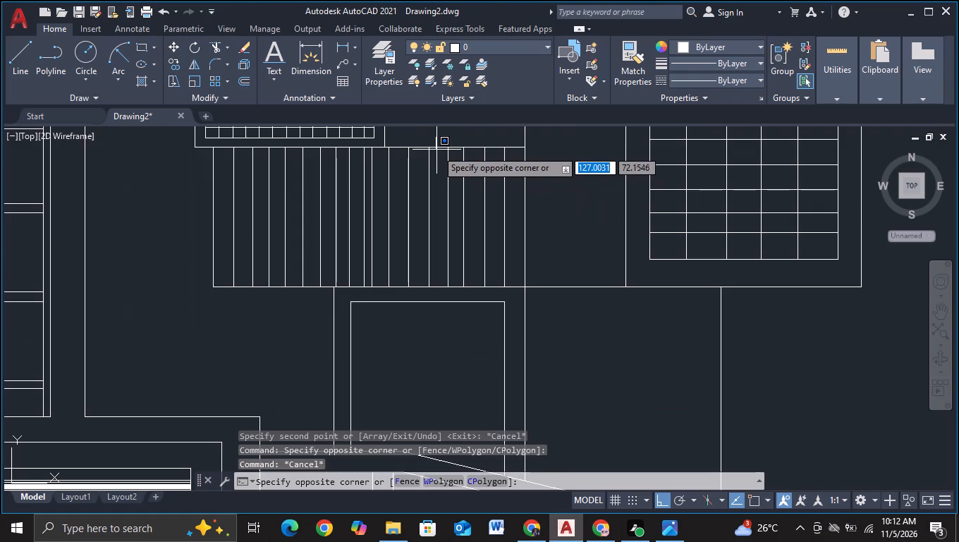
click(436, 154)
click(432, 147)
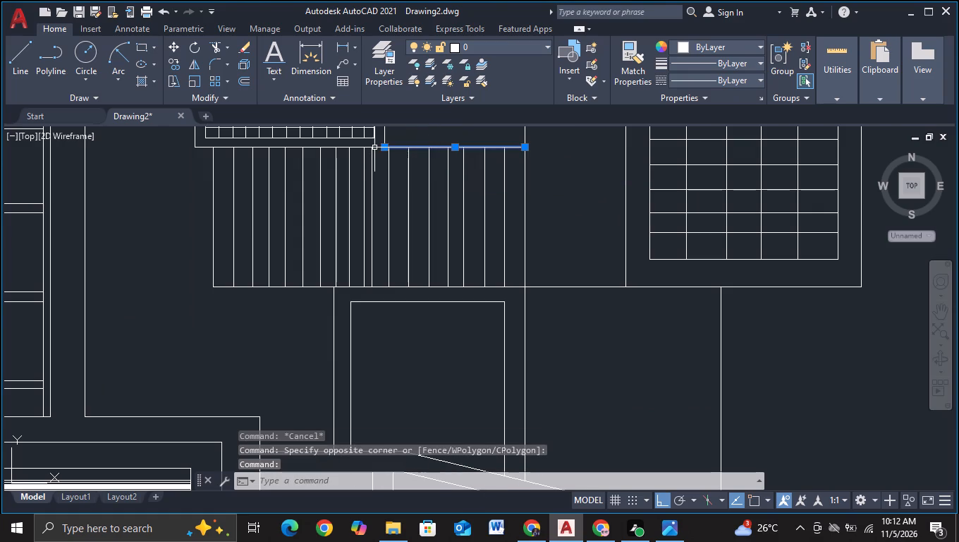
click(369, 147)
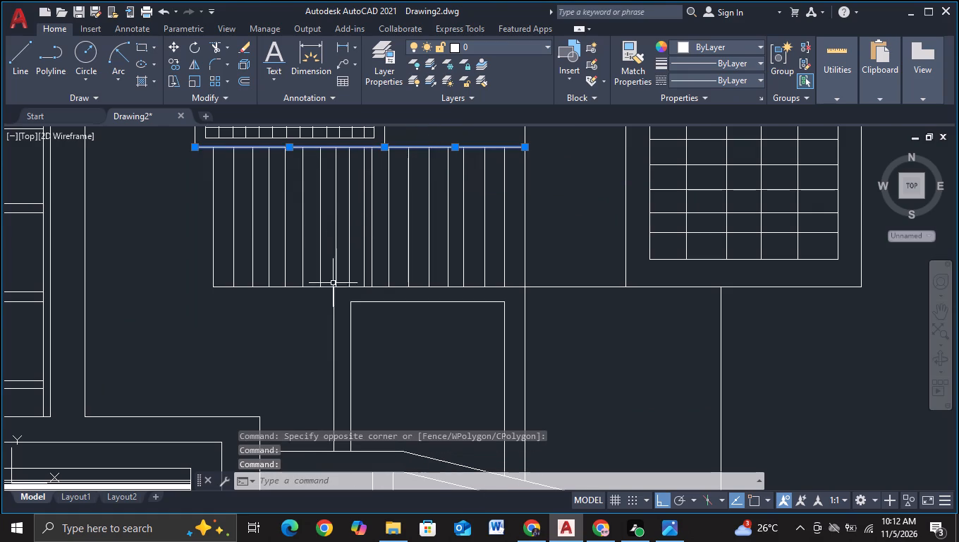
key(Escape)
Copy the lower panel's two bottom edge lines upward nine times, about 0.8 units apart, to fill the panel with horizontal grid lines.
click(330, 288)
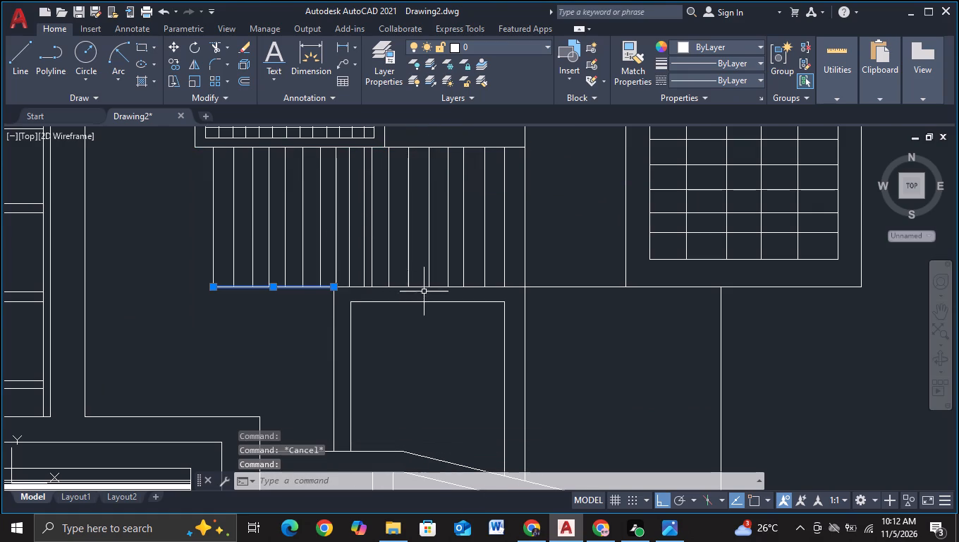
click(432, 287)
key(c)
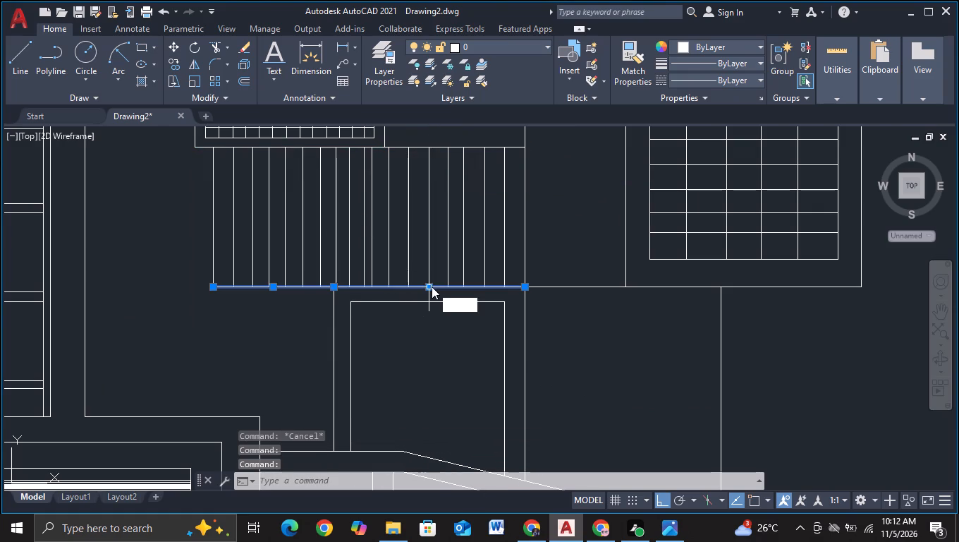
double_click(485, 331)
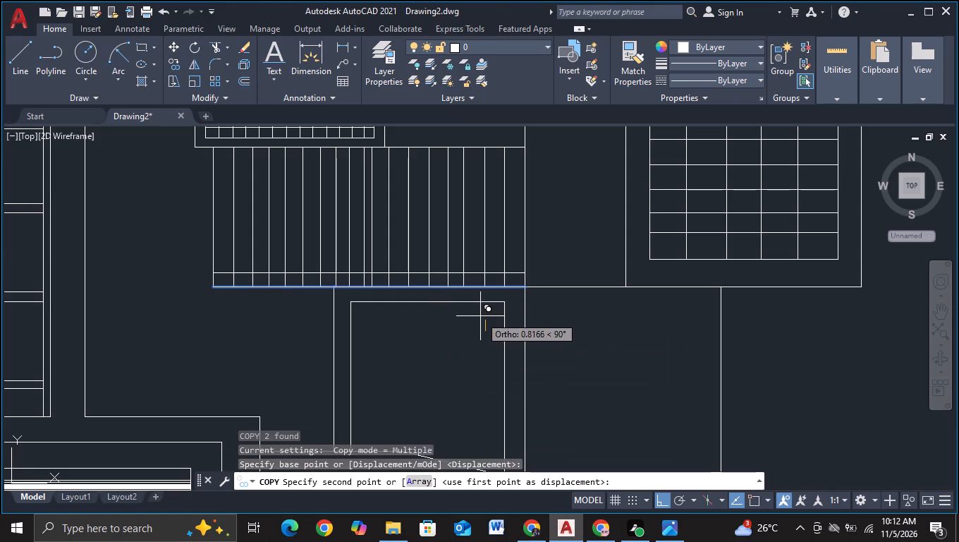
click(480, 316)
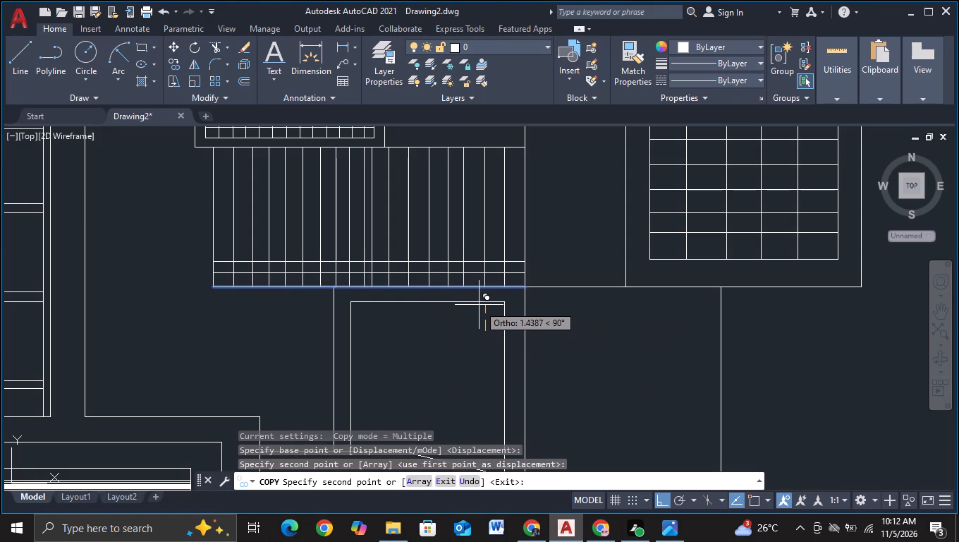
click(479, 302)
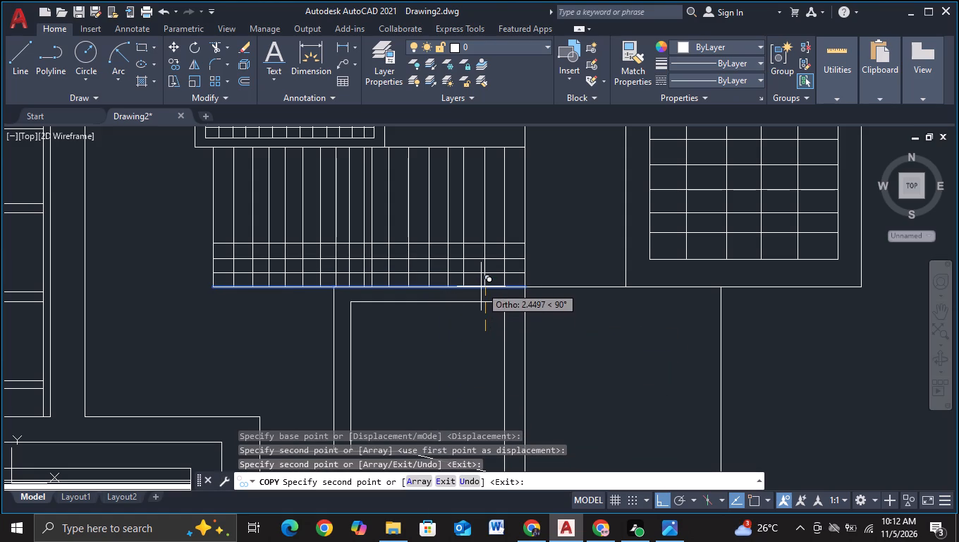
click(481, 287)
click(485, 271)
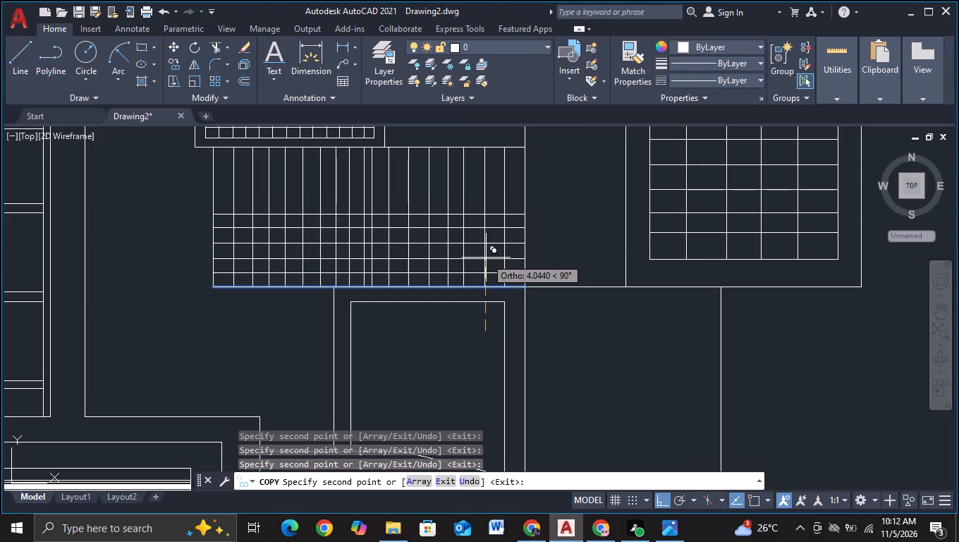
click(486, 255)
click(487, 240)
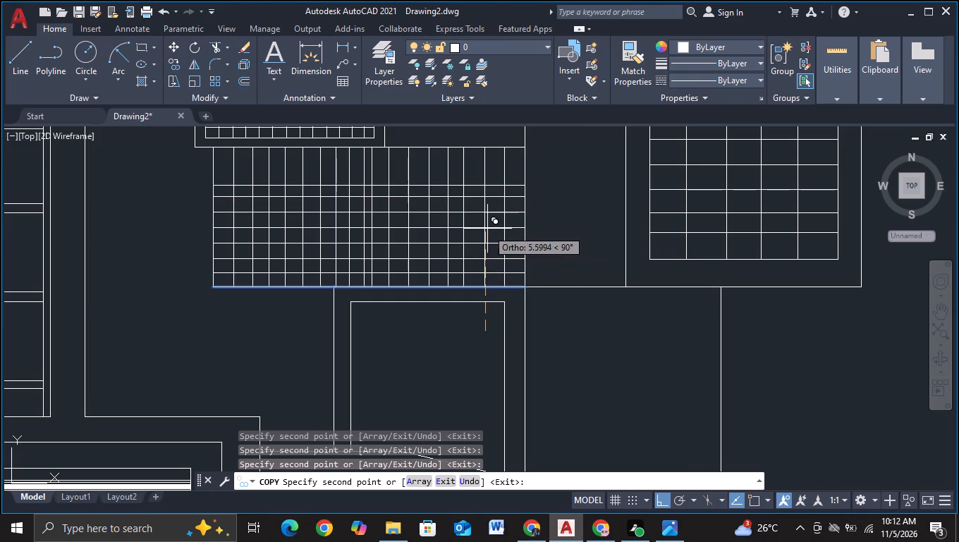
click(487, 225)
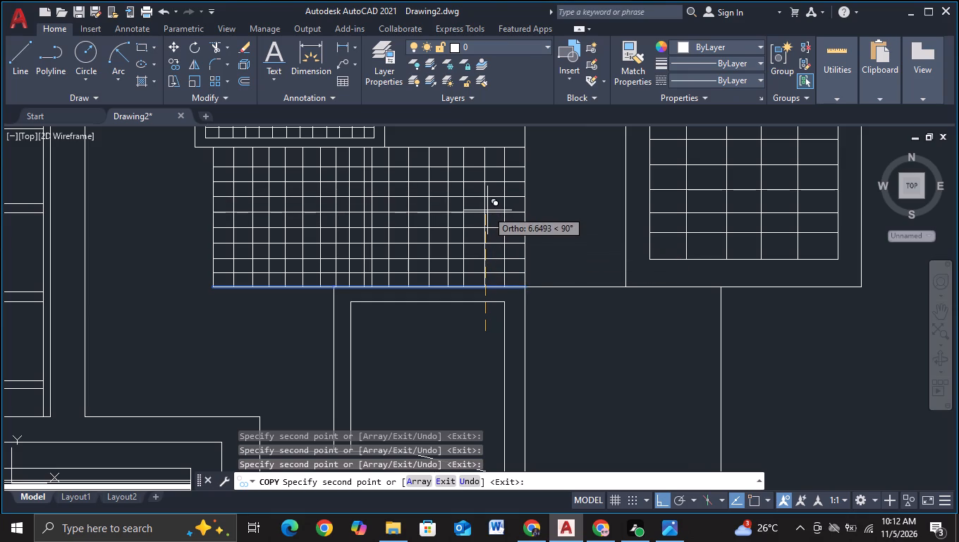
click(487, 210)
click(487, 202)
key(Escape)
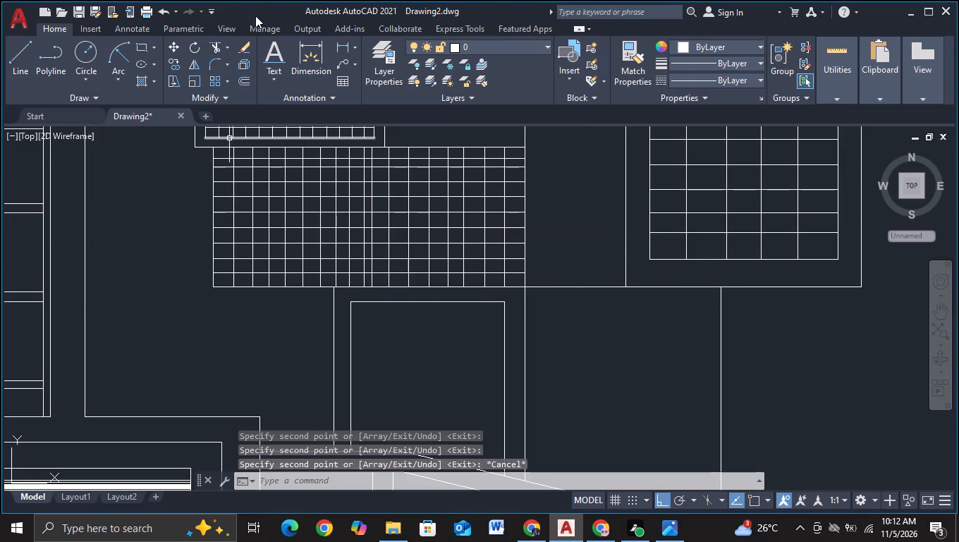
Trim the horizontal grid lines between the close vertical line pair at the lower panel's mid-width.
click(218, 44)
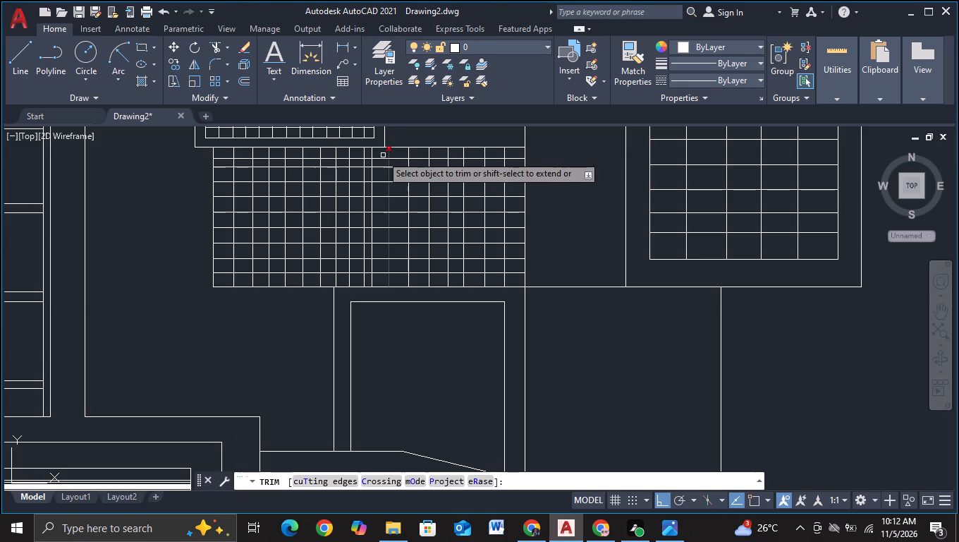
click(369, 153)
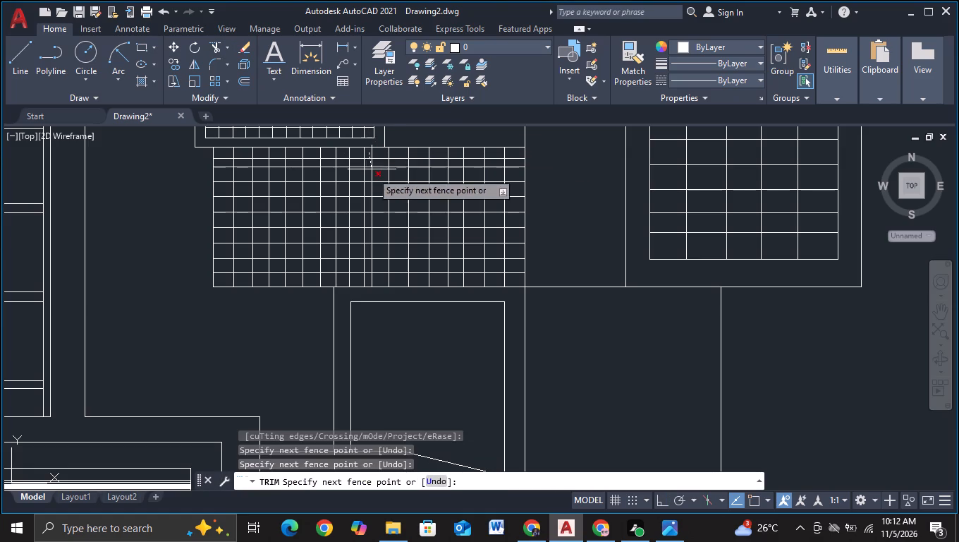
scroll(367, 271, up, 2)
click(363, 284)
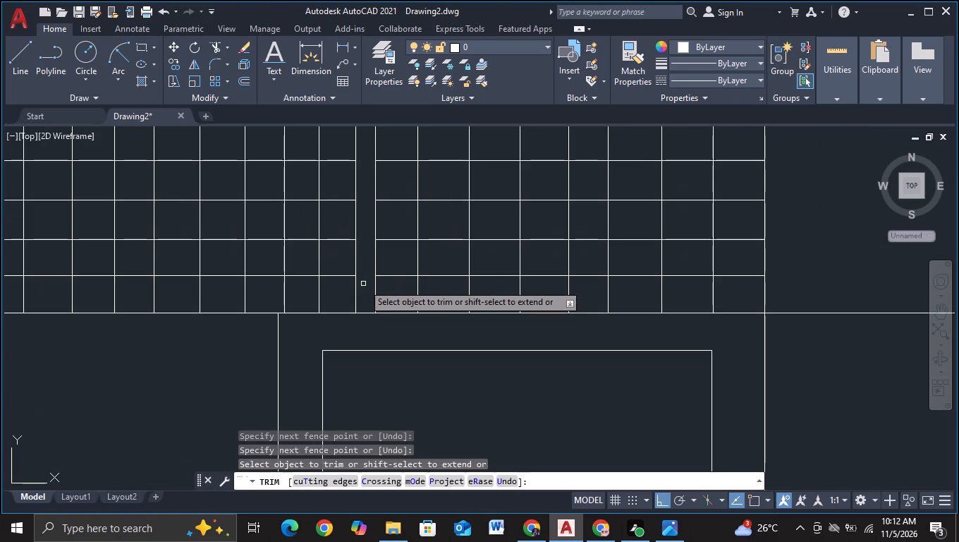
scroll(363, 284, down, 2)
key(Escape)
Examine the divided panel grid and the overall building elevation.
scroll(554, 189, down, 2)
middle_drag(554, 193, 525, 227)
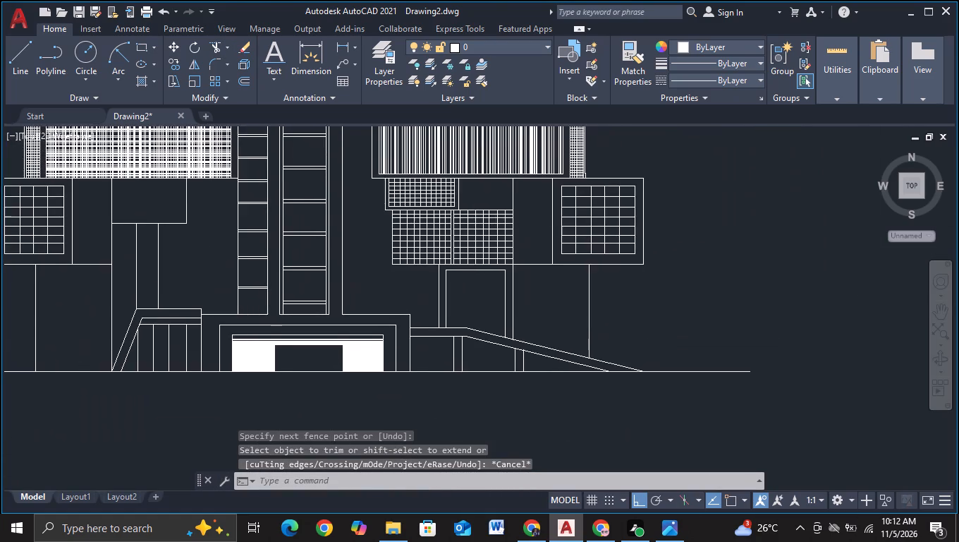
scroll(525, 227, up, 1)
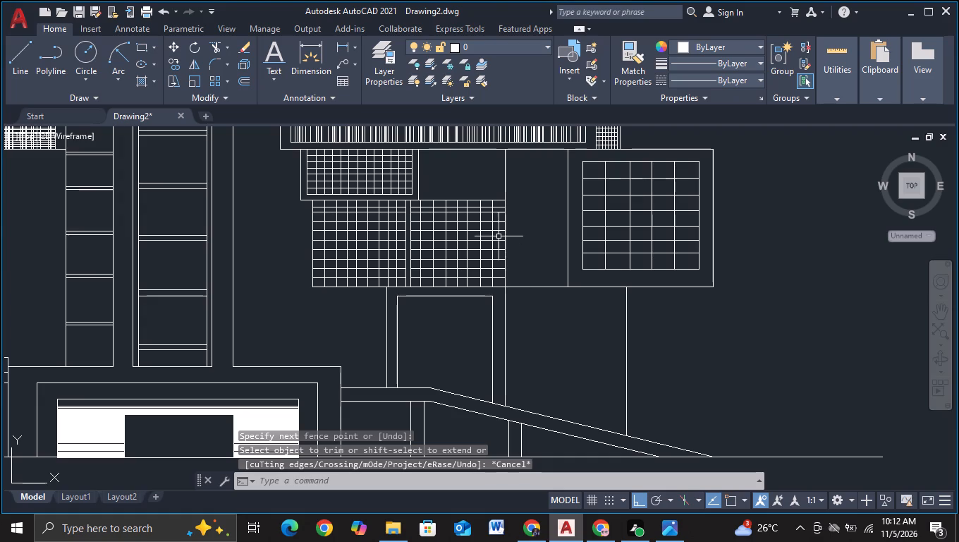
scroll(548, 342, down, 1)
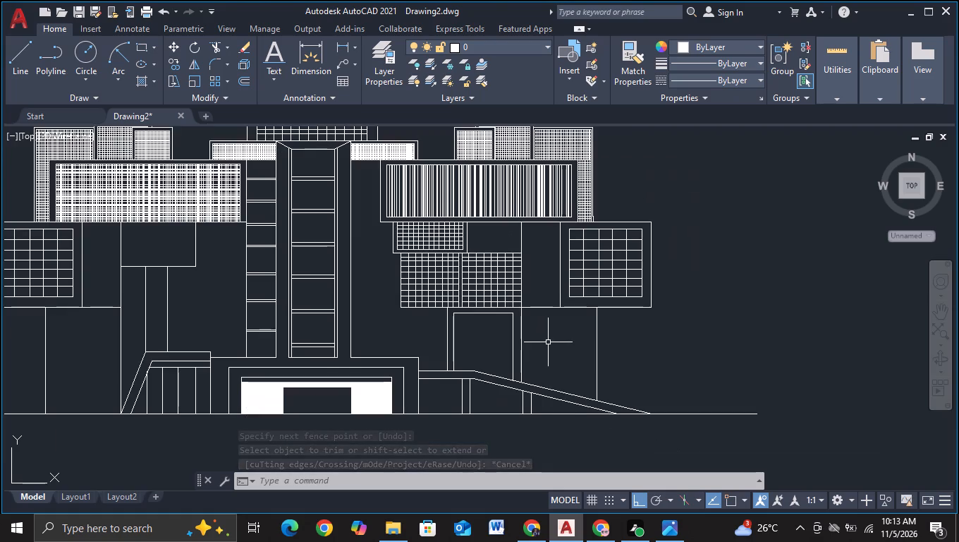
middle_drag(548, 342, 564, 319)
scroll(565, 327, down, 1)
middle_drag(565, 327, 588, 332)
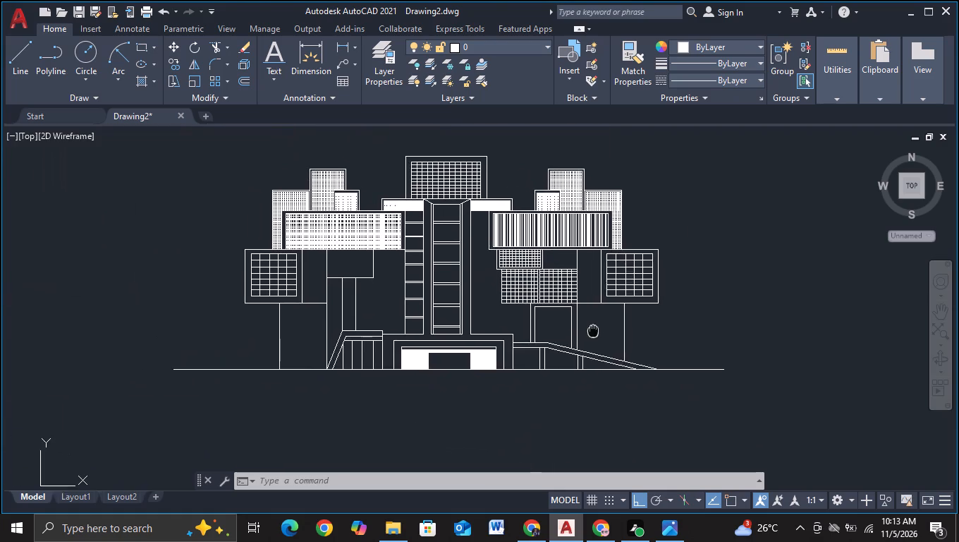
middle_drag(588, 332, 515, 340)
With object snap on, draw a line about 18 units right from the wall line beside the framed opening, then down past the ground line.
click(23, 68)
middle_drag(625, 320, 542, 234)
scroll(535, 262, up, 2)
middle_drag(537, 299, 522, 295)
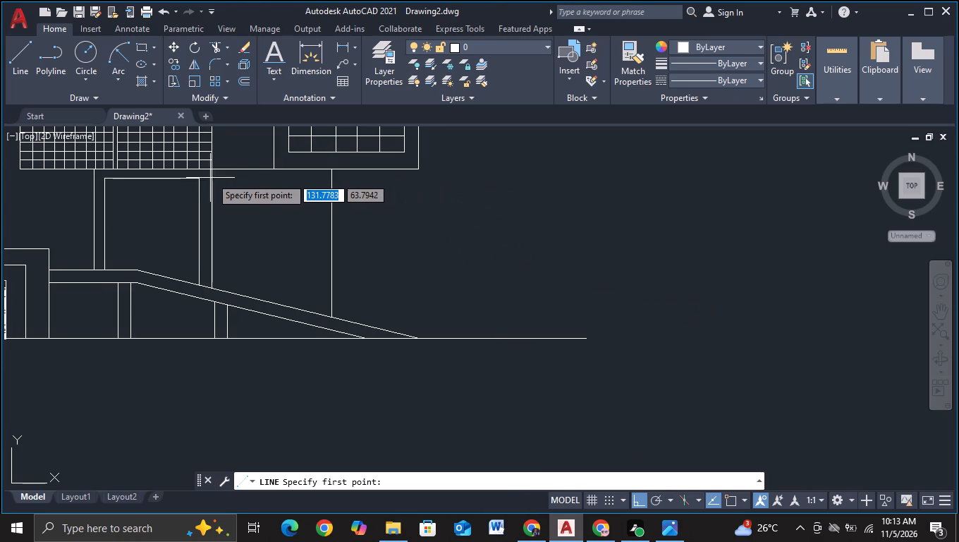
key(F3)
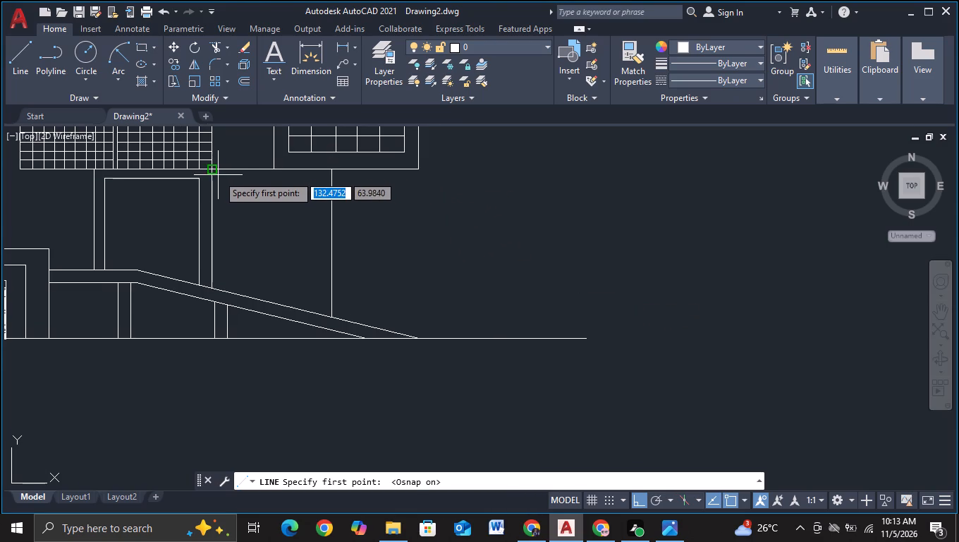
click(210, 221)
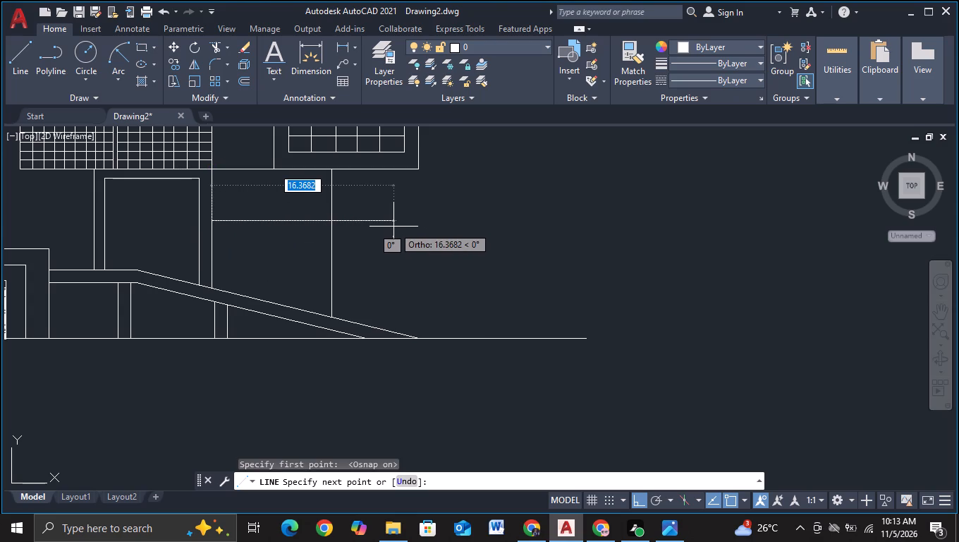
click(413, 229)
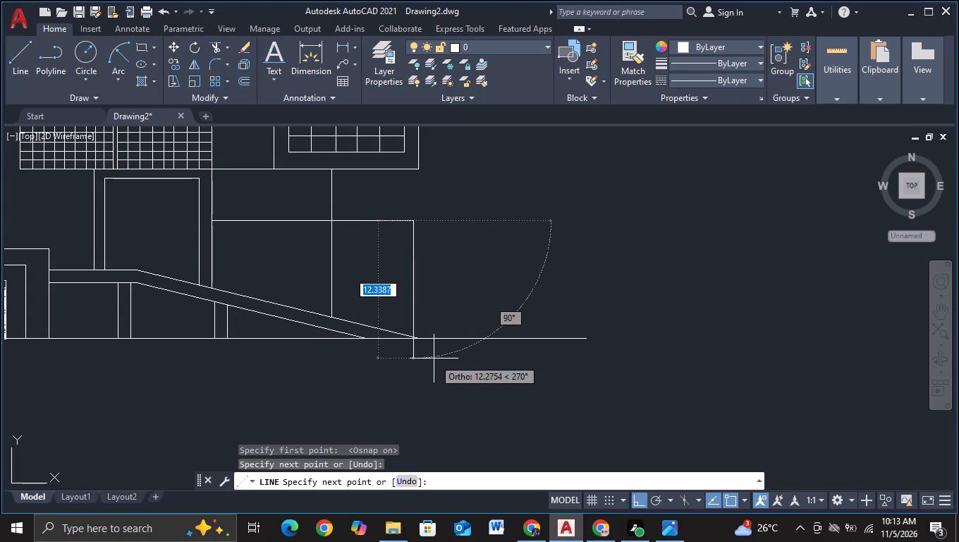
click(440, 348)
key(Escape)
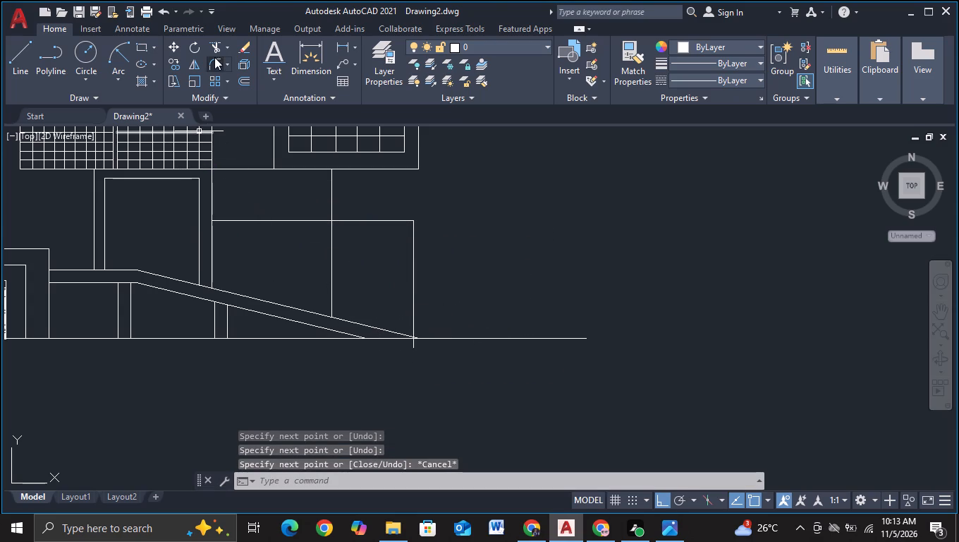
Trim the new outline's overhang below the ground line and the vertical wall line between the new horizontal line and the ramp.
click(217, 44)
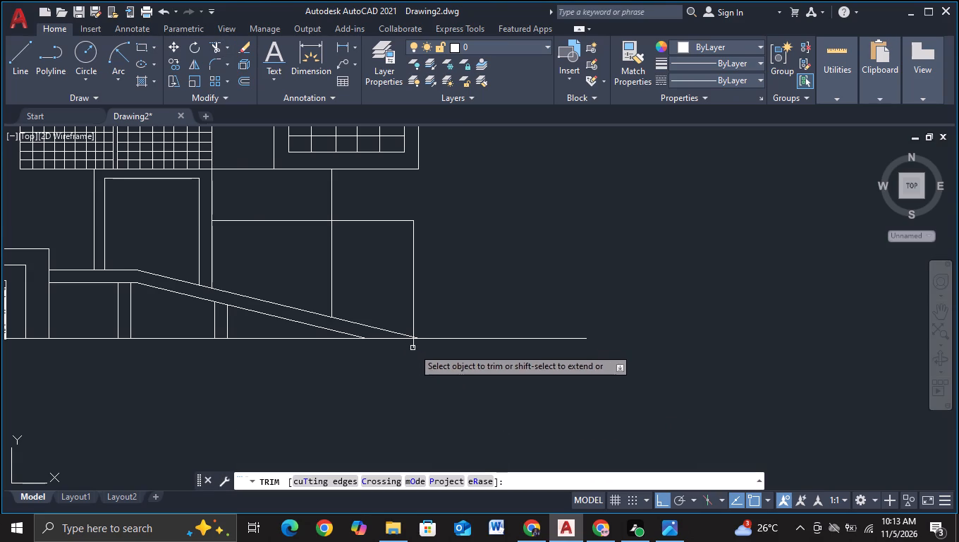
click(415, 346)
click(362, 270)
click(315, 275)
key(Escape)
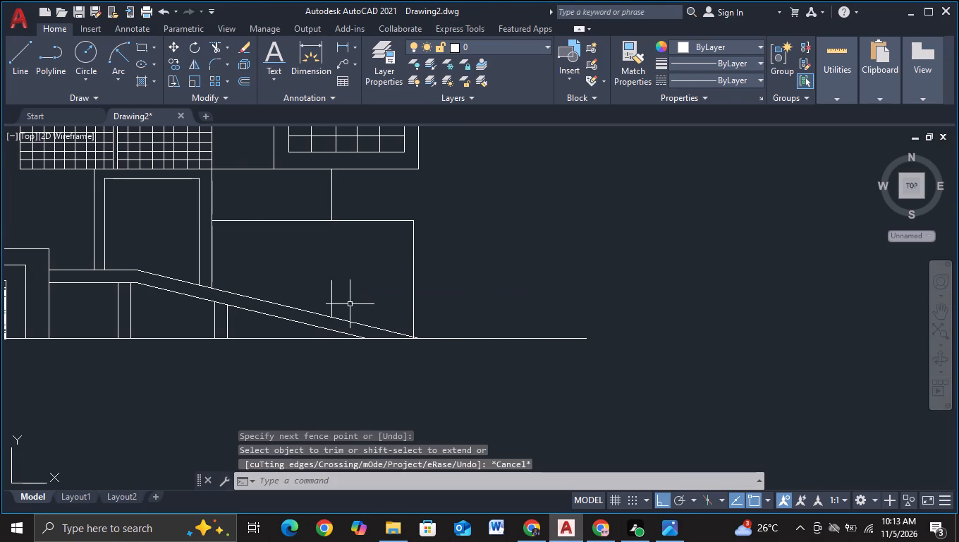
click(211, 48)
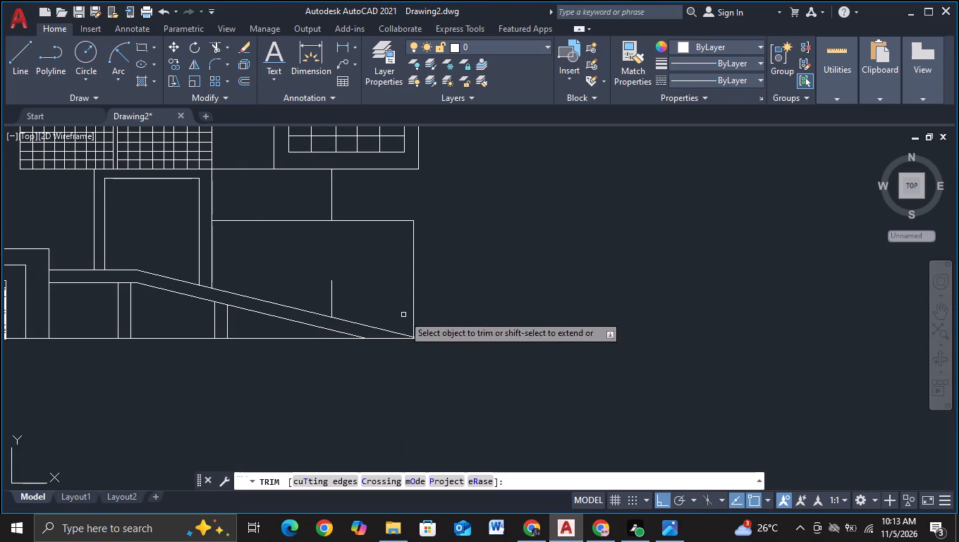
click(333, 292)
key(Escape)
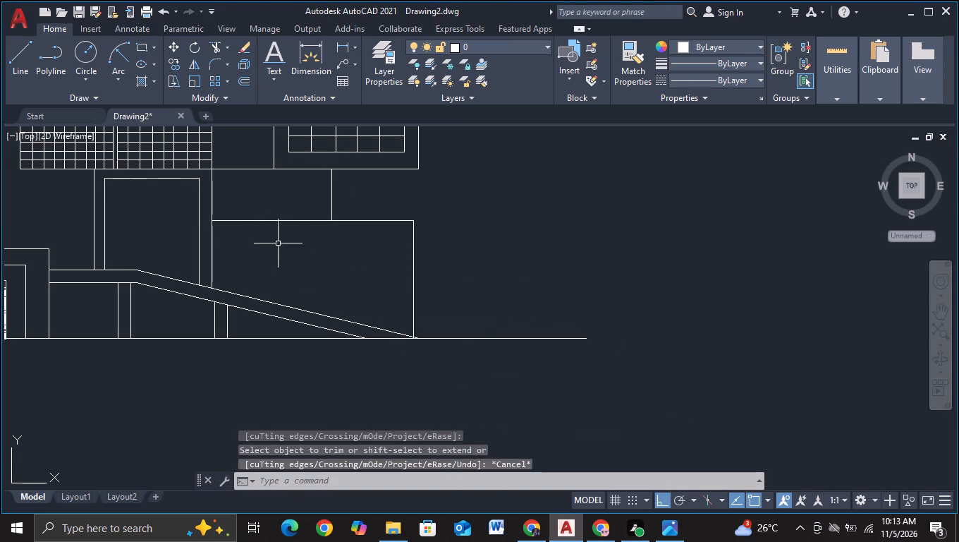
Copy the new outline's horizontal top line down by less than 1 unit to form a thin band.
click(301, 205)
click(289, 241)
key(c)
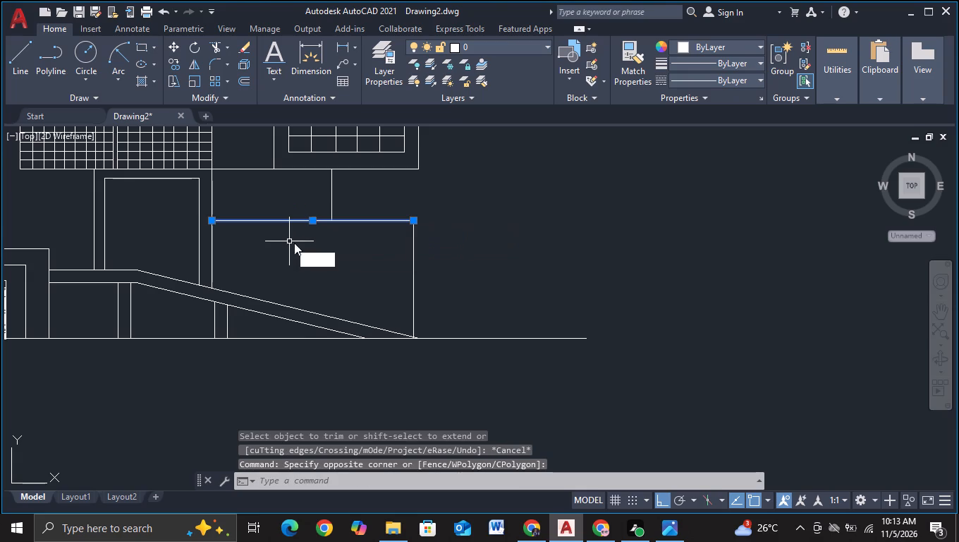
double_click(355, 282)
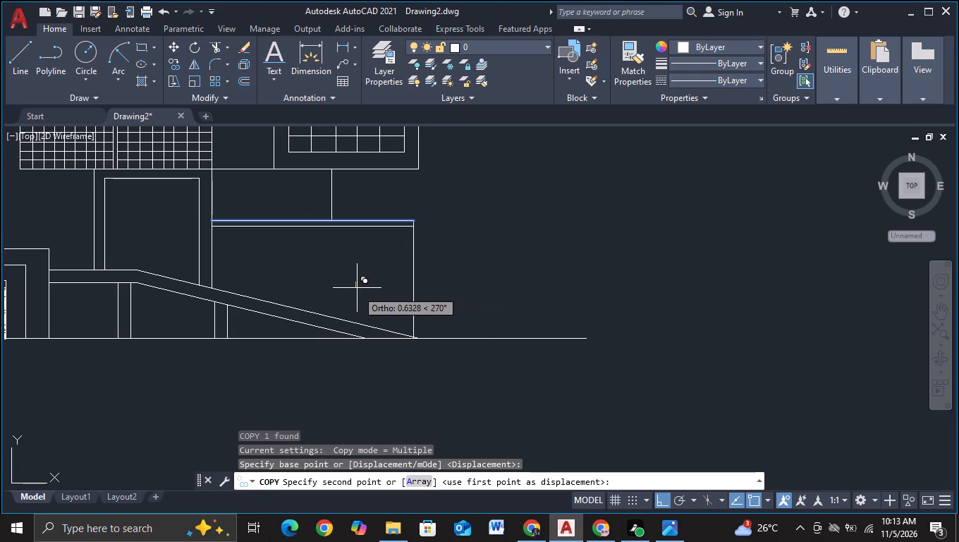
click(357, 290)
key(Escape)
Copy the new outline's vertical side line outward to the right by less than 1 unit.
click(413, 253)
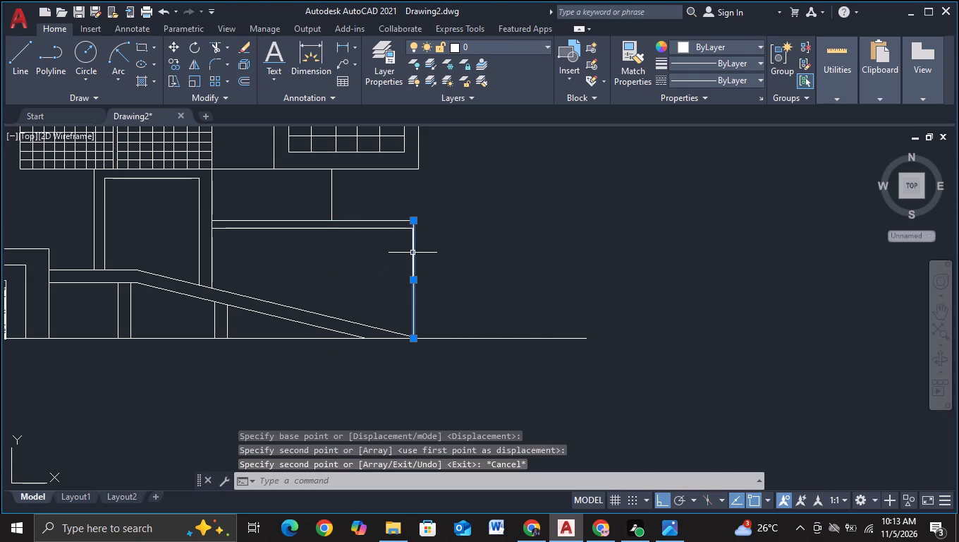
key(c)
double_click(465, 297)
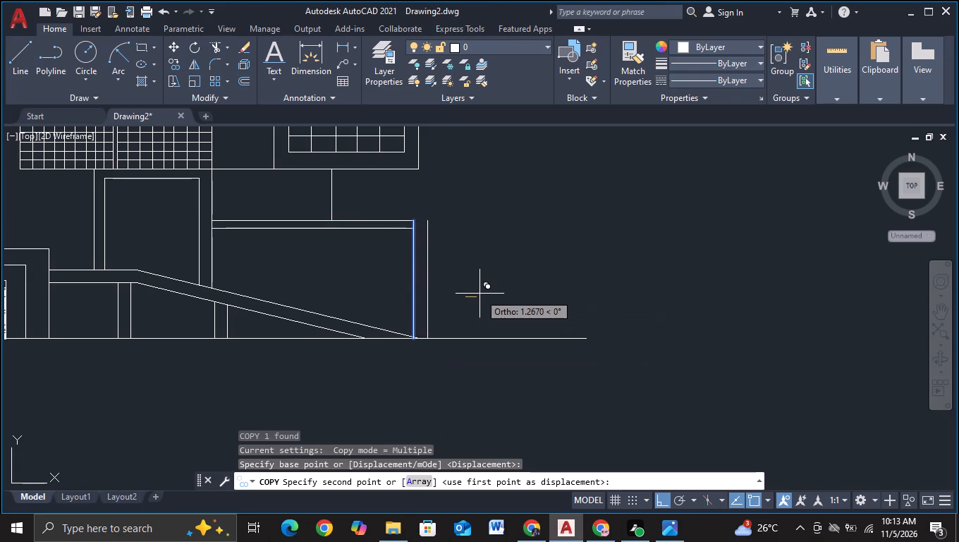
click(472, 294)
key(Escape)
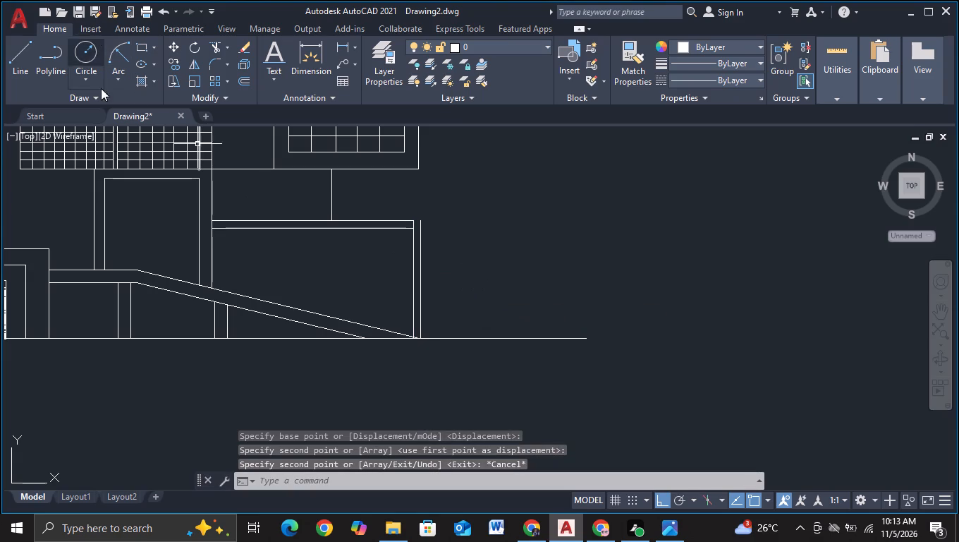
Trim the inner vertical line's short segment between the two horizontal lines at the outline's corner.
click(208, 50)
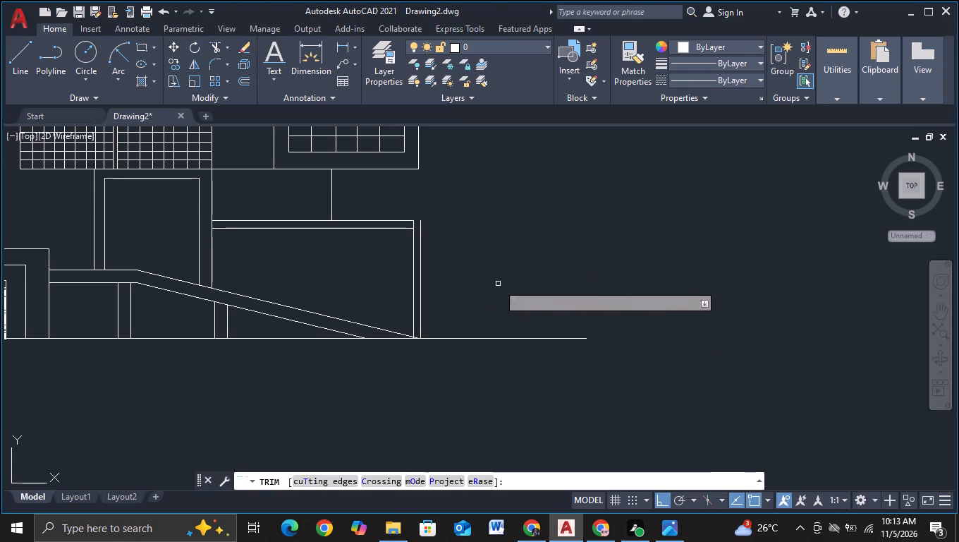
click(413, 224)
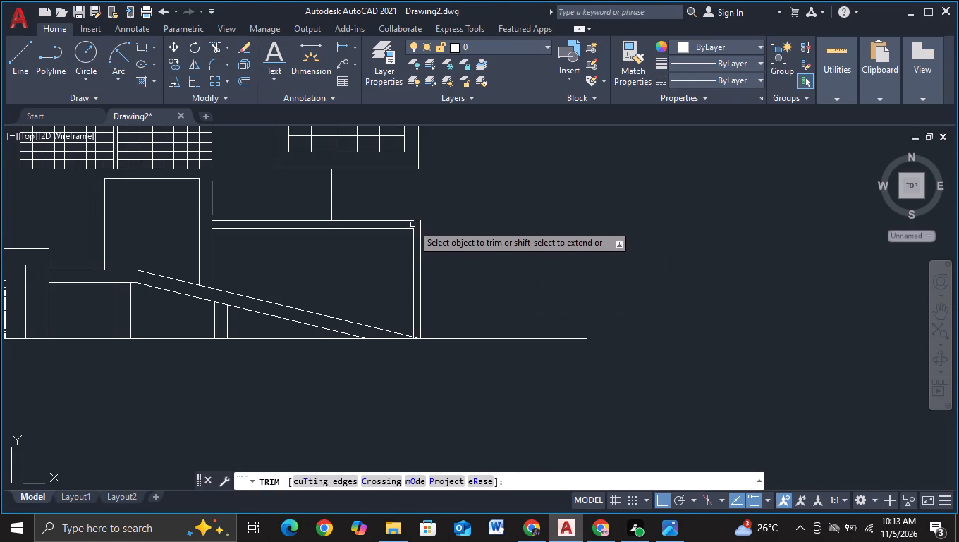
key(Escape)
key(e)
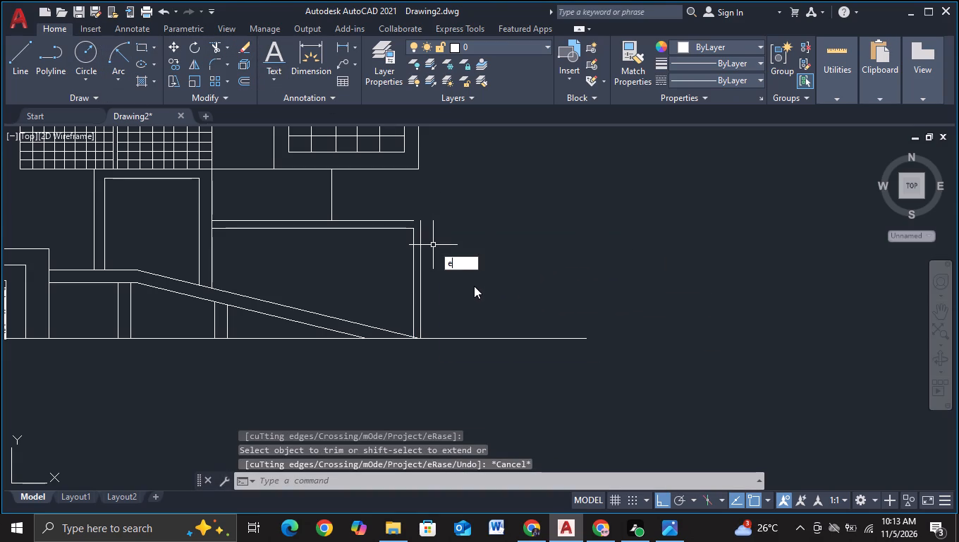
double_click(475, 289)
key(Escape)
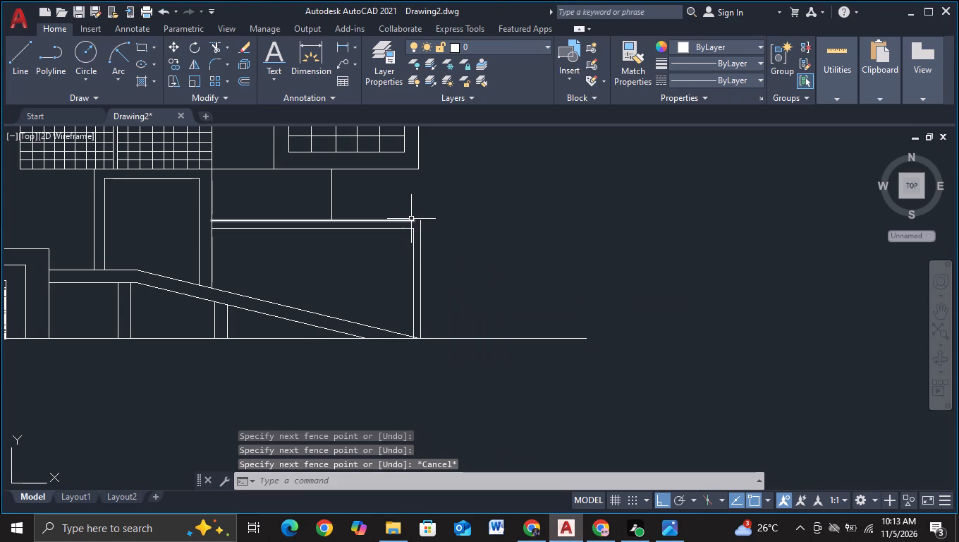
Extend the horizontal lines of the thin band above the ramp to the block's outer vertical side line.
key(e)
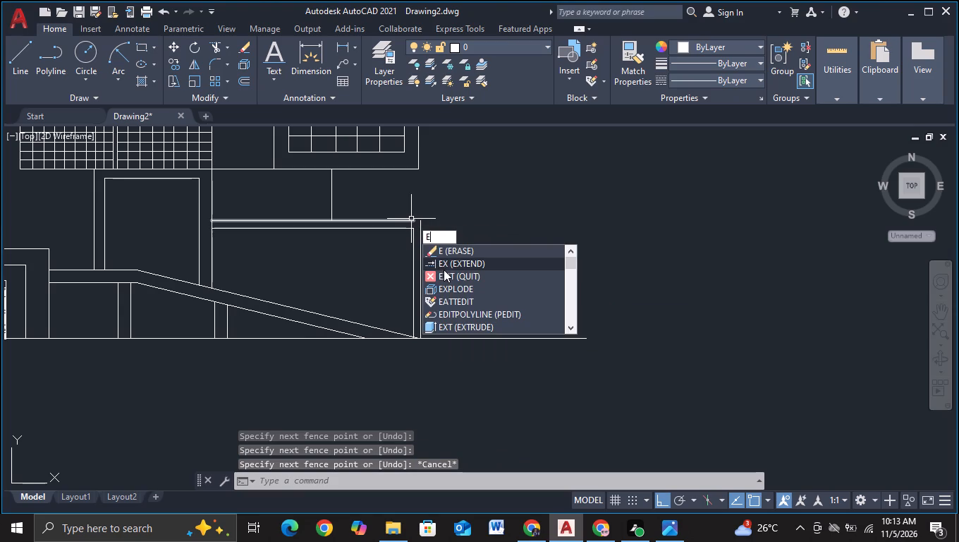
click(444, 263)
click(394, 214)
click(382, 246)
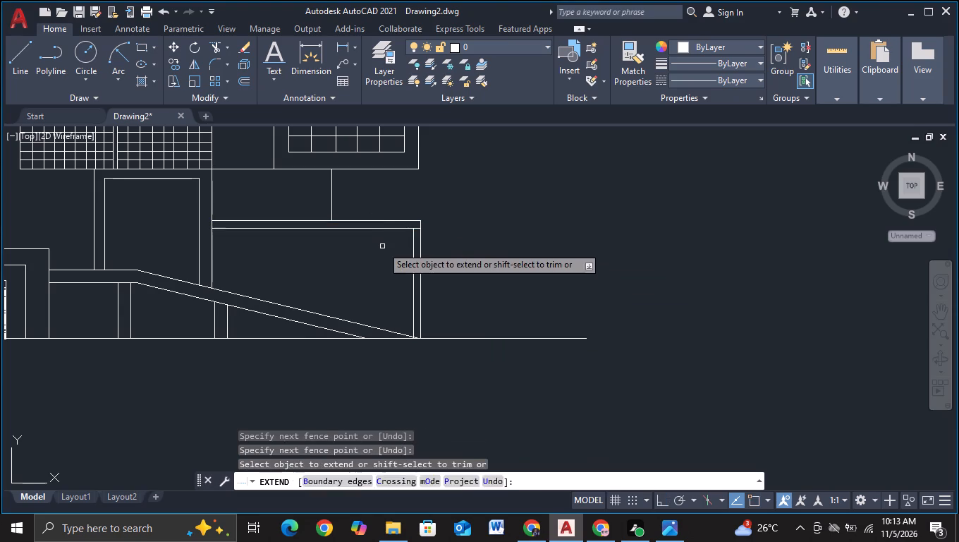
key(Escape)
Trim the lower horizontal line's short segment between the two vertical side lines at the block's corner.
click(216, 40)
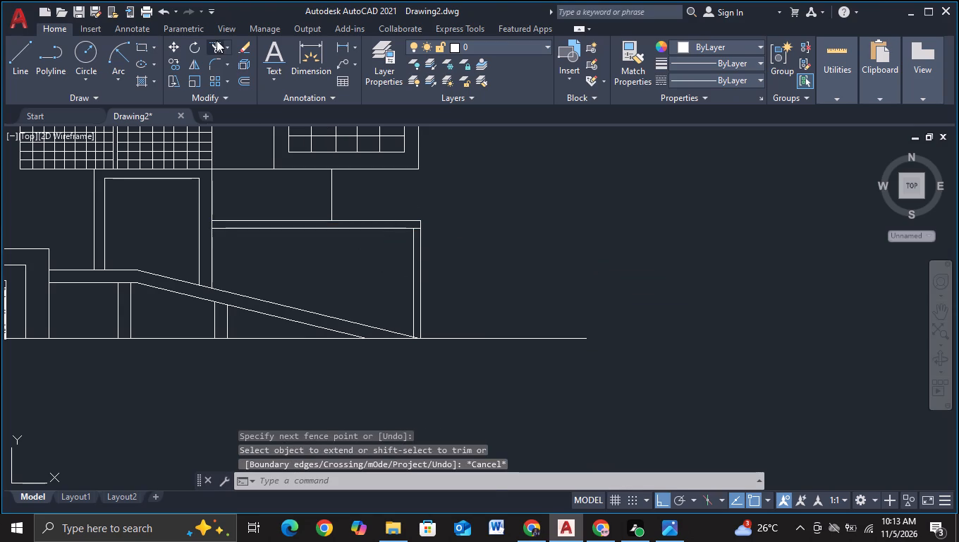
click(417, 229)
key(Escape)
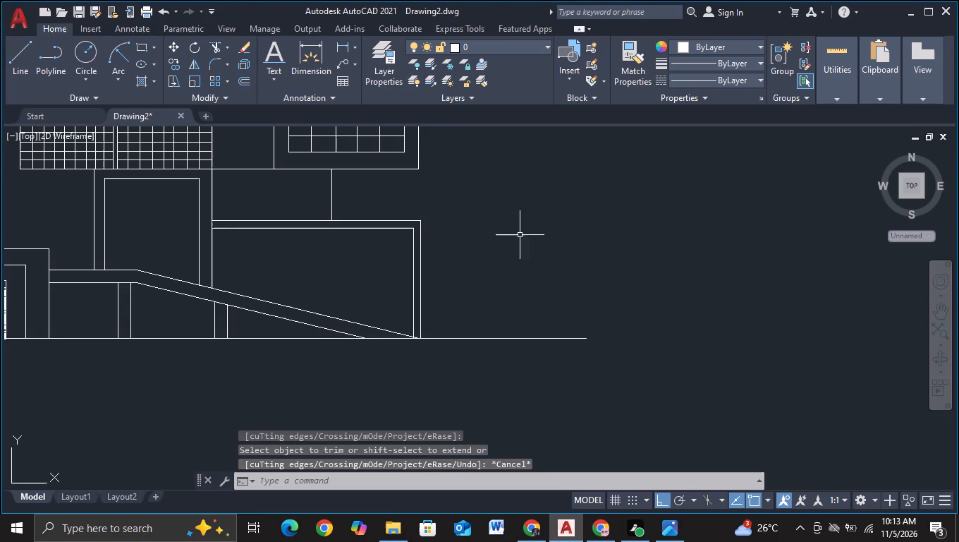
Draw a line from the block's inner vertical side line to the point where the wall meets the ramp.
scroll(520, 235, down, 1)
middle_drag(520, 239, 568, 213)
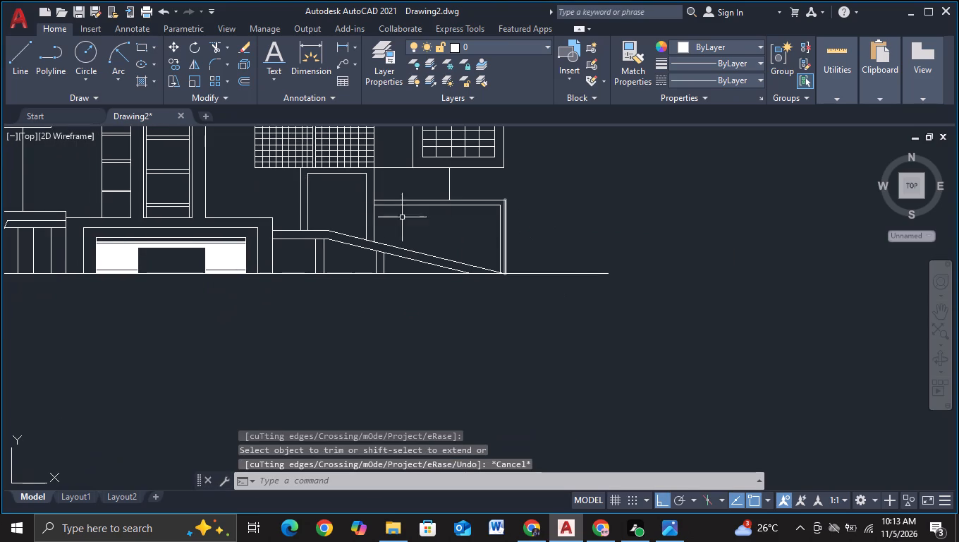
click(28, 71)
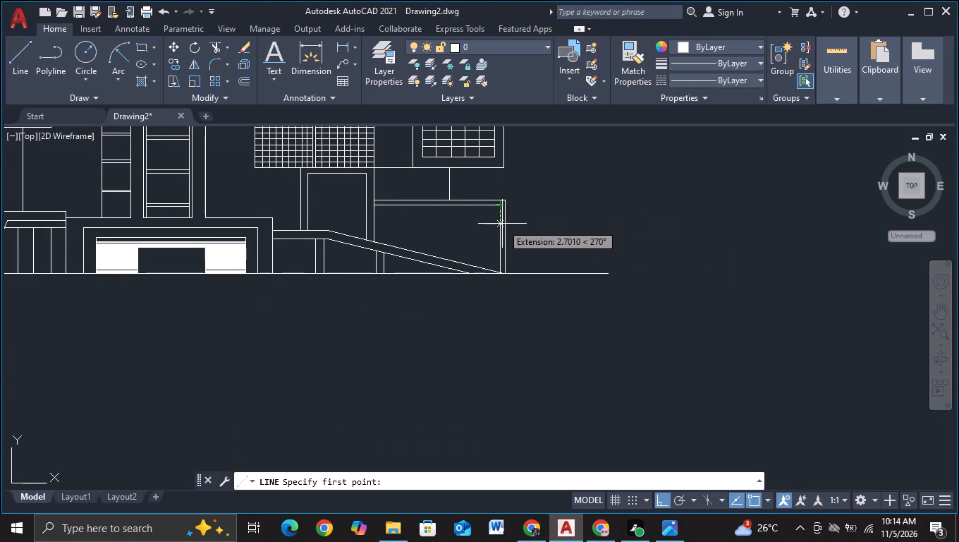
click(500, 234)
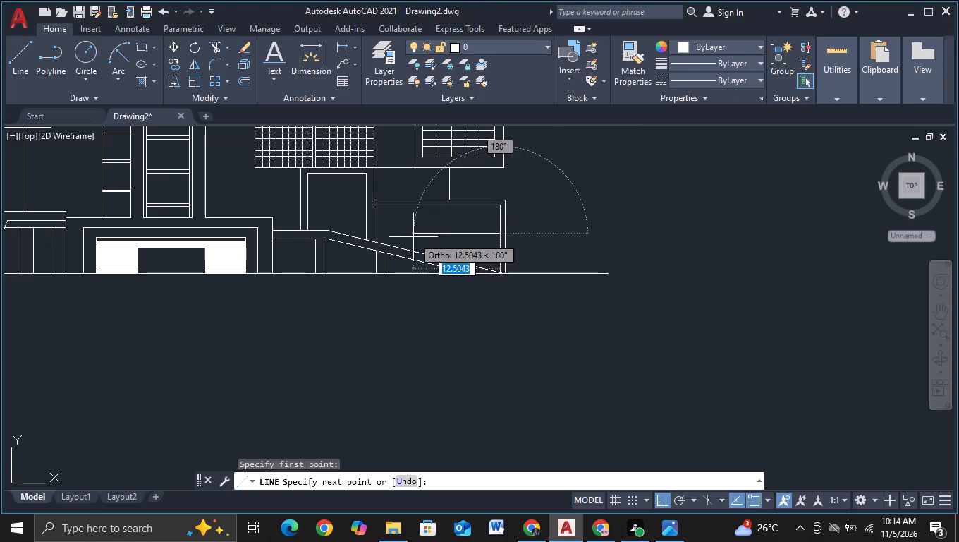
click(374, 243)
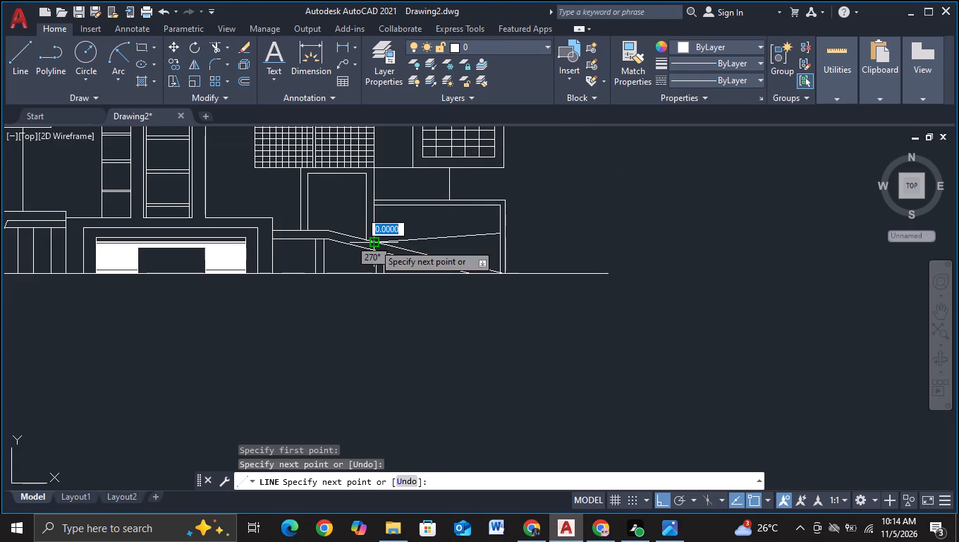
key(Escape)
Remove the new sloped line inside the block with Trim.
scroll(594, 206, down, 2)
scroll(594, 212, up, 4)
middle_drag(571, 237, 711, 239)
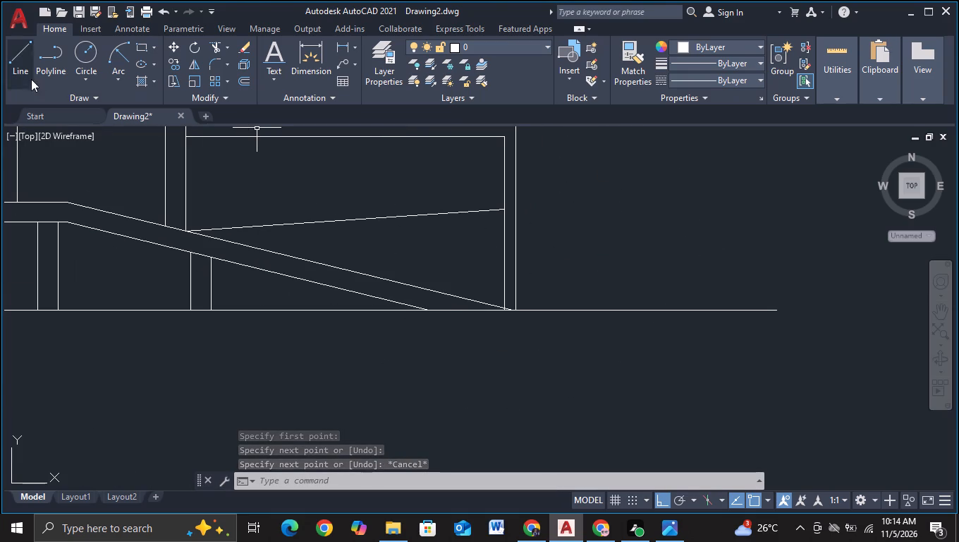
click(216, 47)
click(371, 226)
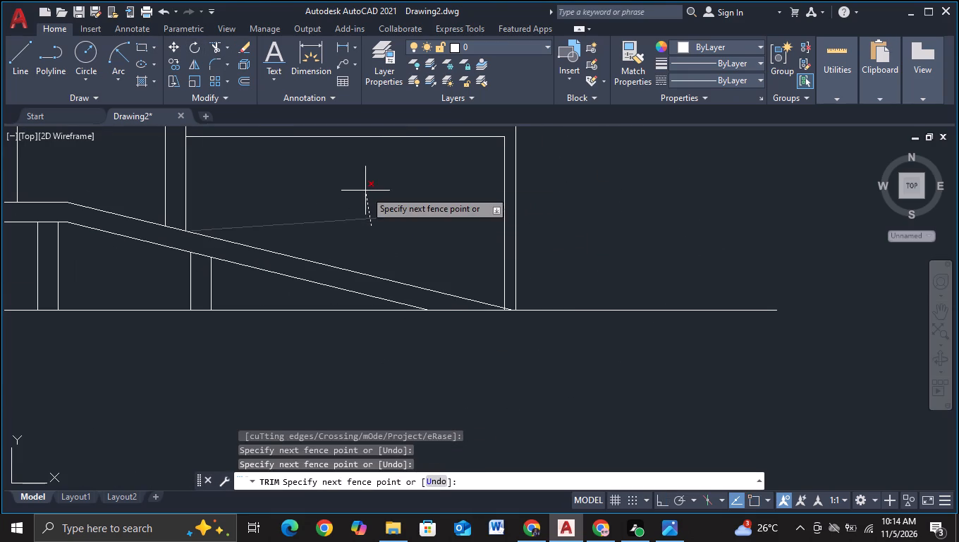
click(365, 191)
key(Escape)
Draw a short horizontal line inward from about 1.7 units below the block's inner corner, continuing diagonally to the wall-ramp intersection.
click(20, 64)
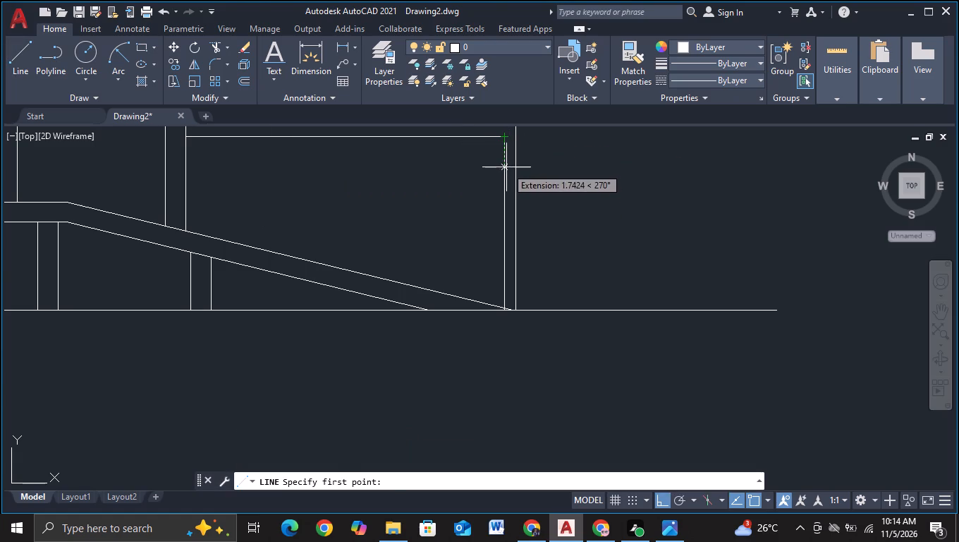
click(506, 167)
click(454, 169)
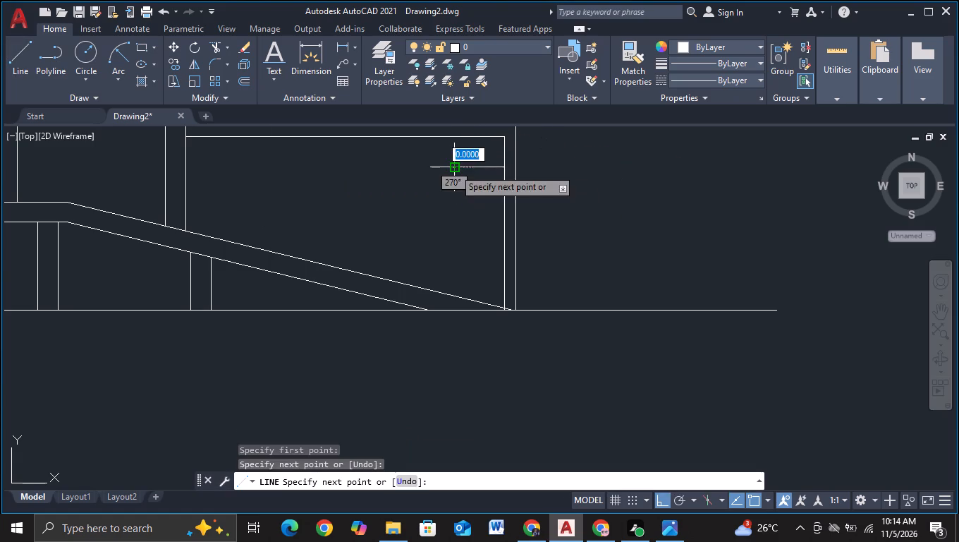
click(184, 229)
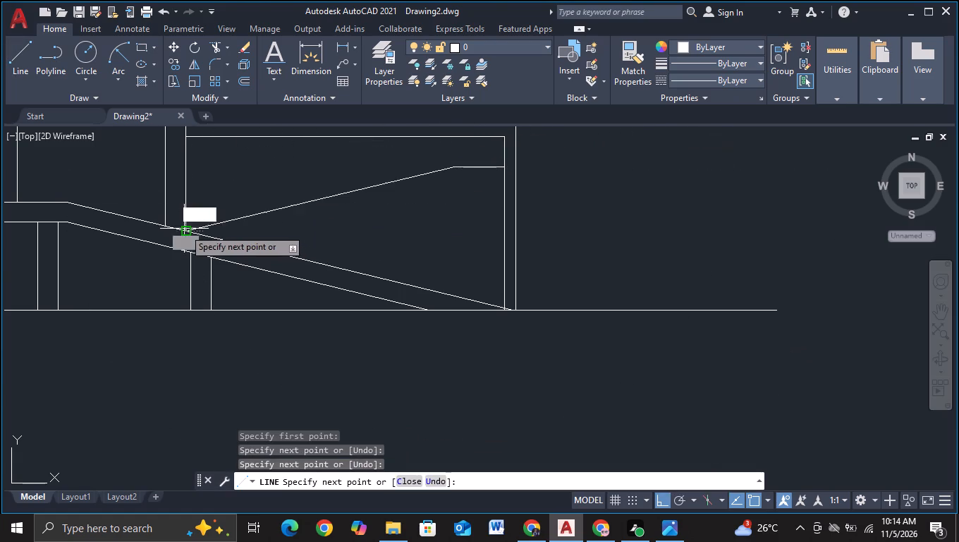
key(Escape)
Copy the top line of the framed opening's inner outline down by about 3 units.
scroll(573, 186, down, 1)
middle_drag(609, 191, 657, 224)
scroll(657, 224, down, 1)
middle_drag(657, 224, 709, 279)
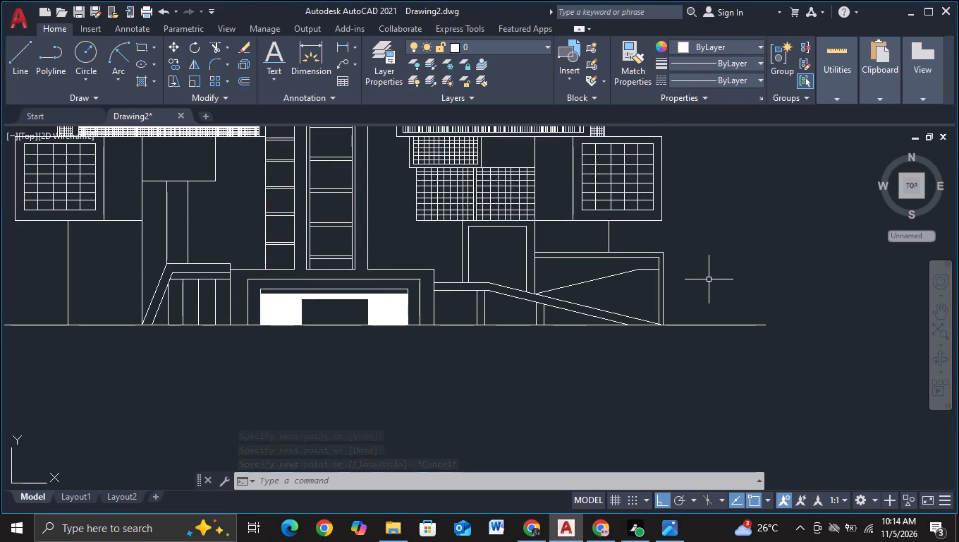
scroll(487, 247, up, 1)
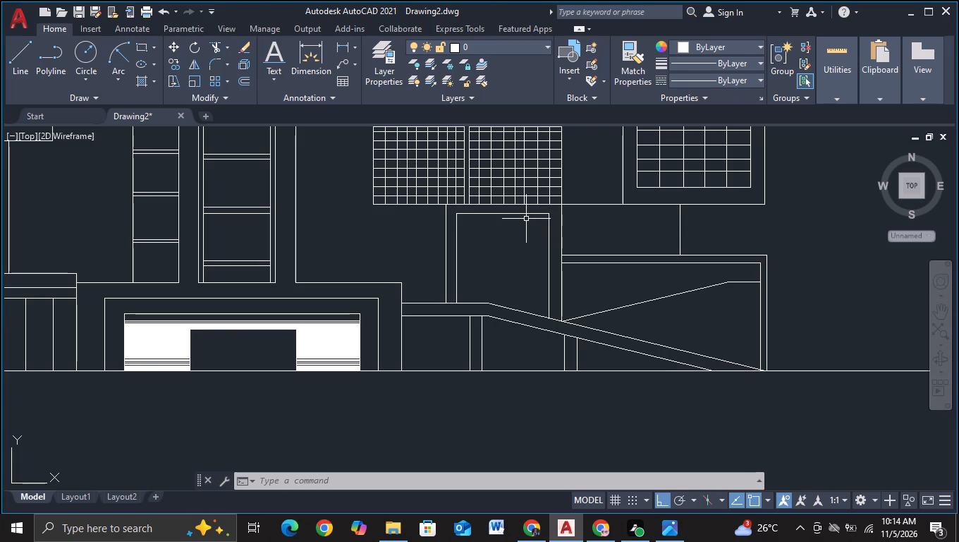
click(523, 215)
key(c)
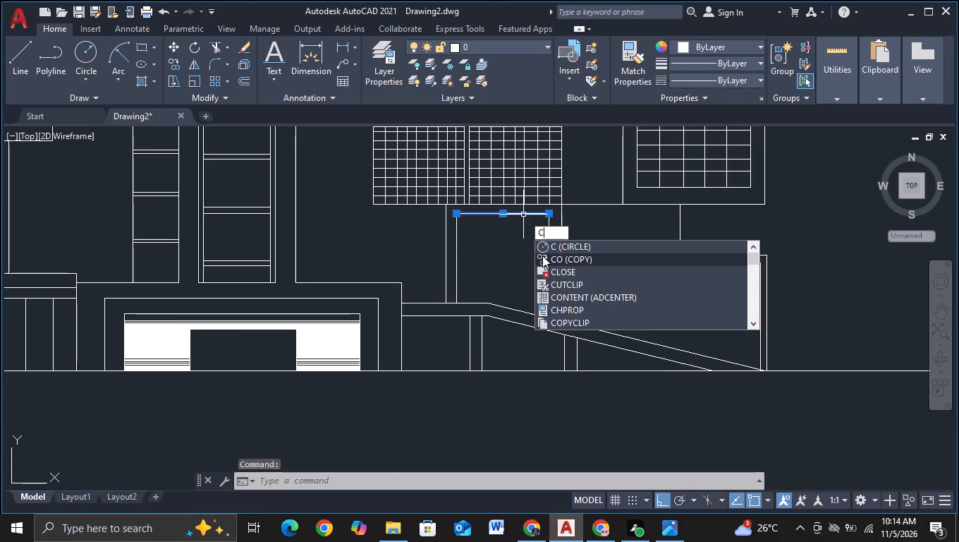
click(542, 255)
click(483, 248)
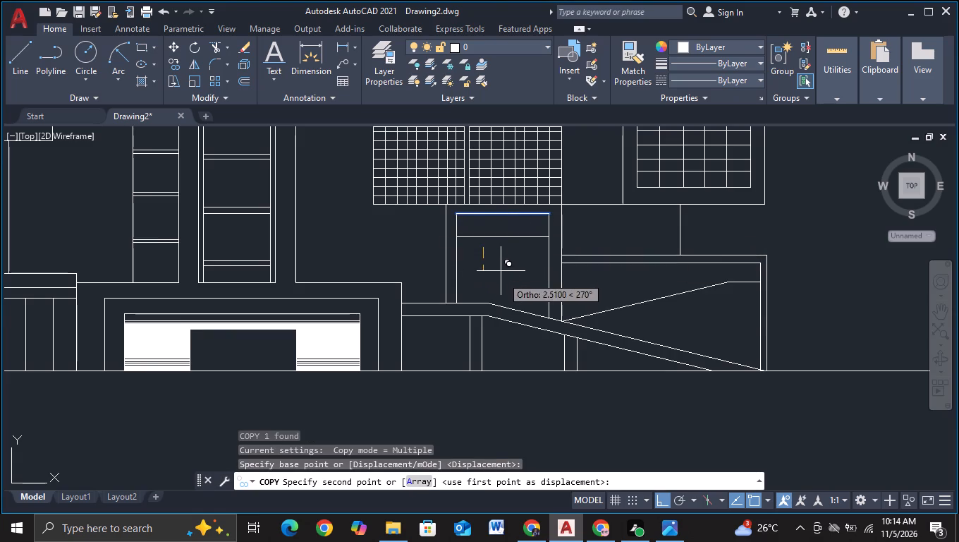
click(502, 277)
key(Escape)
Draw a horizontal line from the upper small gridded block's side across the gap, past the central tower's outer vertical line.
middle_drag(325, 239, 495, 263)
middle_drag(499, 252, 506, 271)
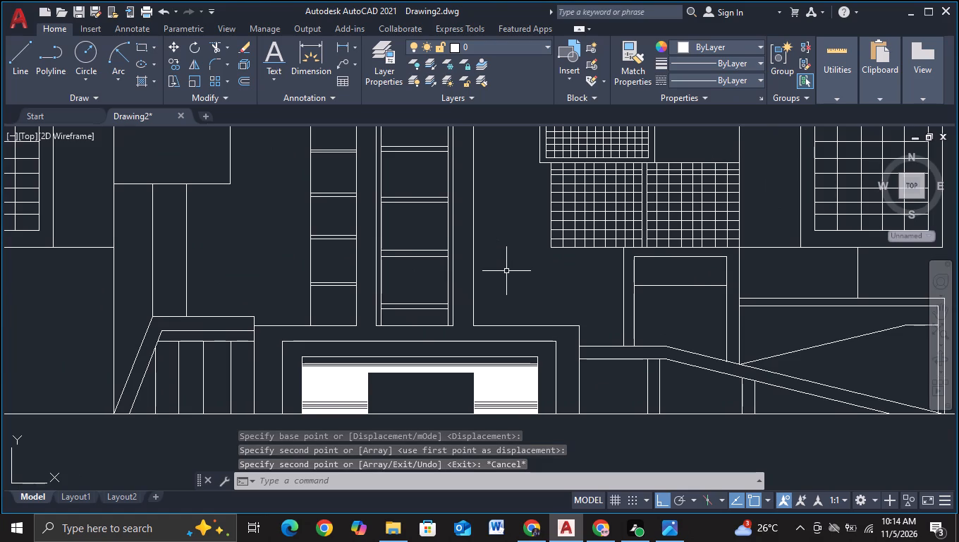
middle_drag(506, 271, 506, 315)
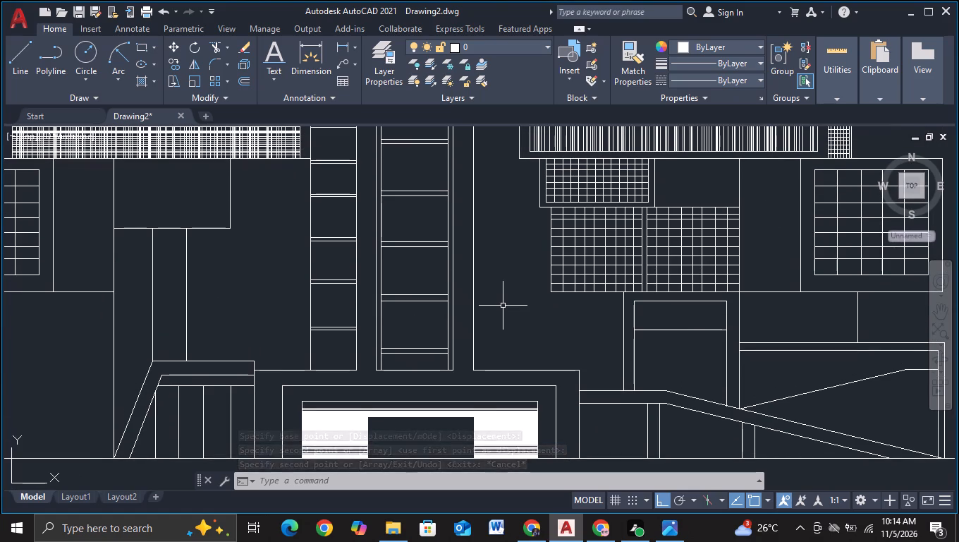
middle_drag(503, 306, 503, 344)
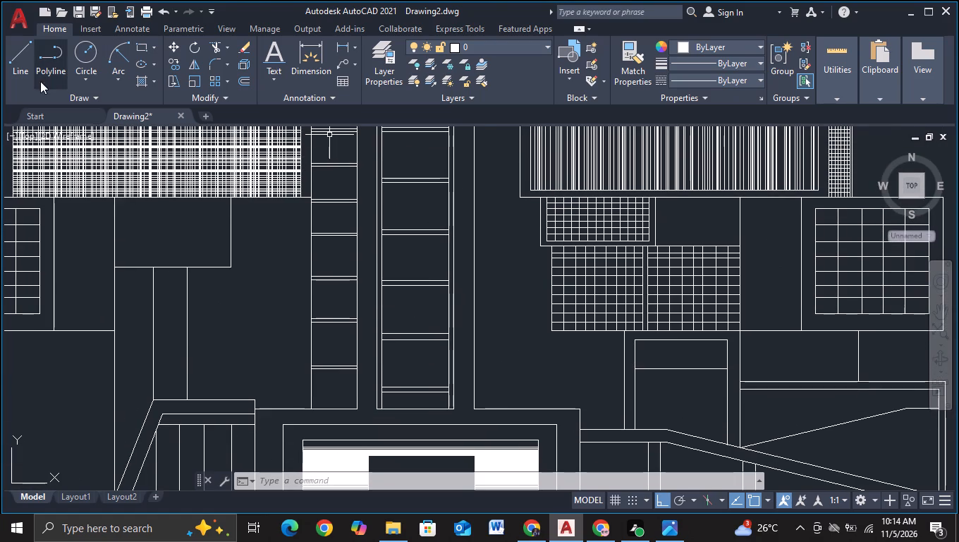
click(28, 75)
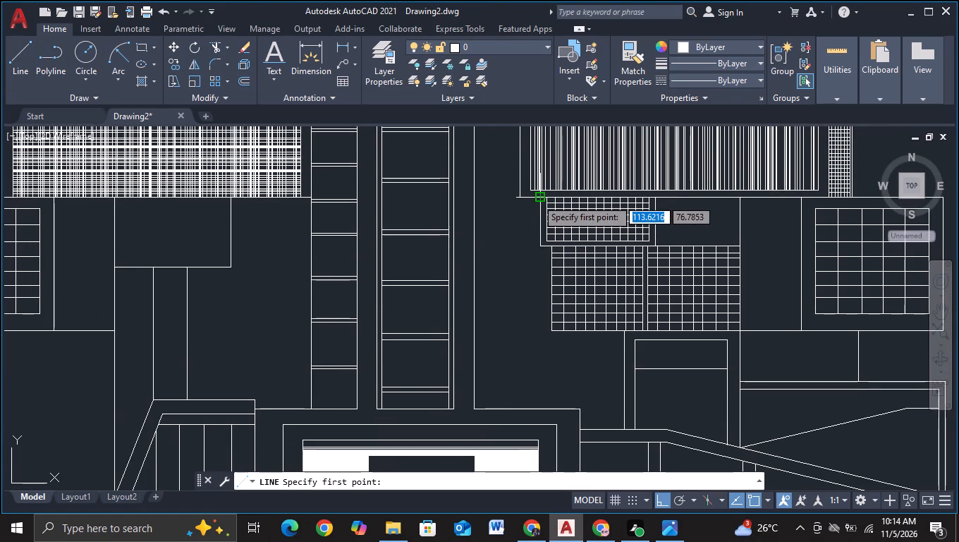
click(537, 211)
scroll(463, 218, up, 1)
click(463, 218)
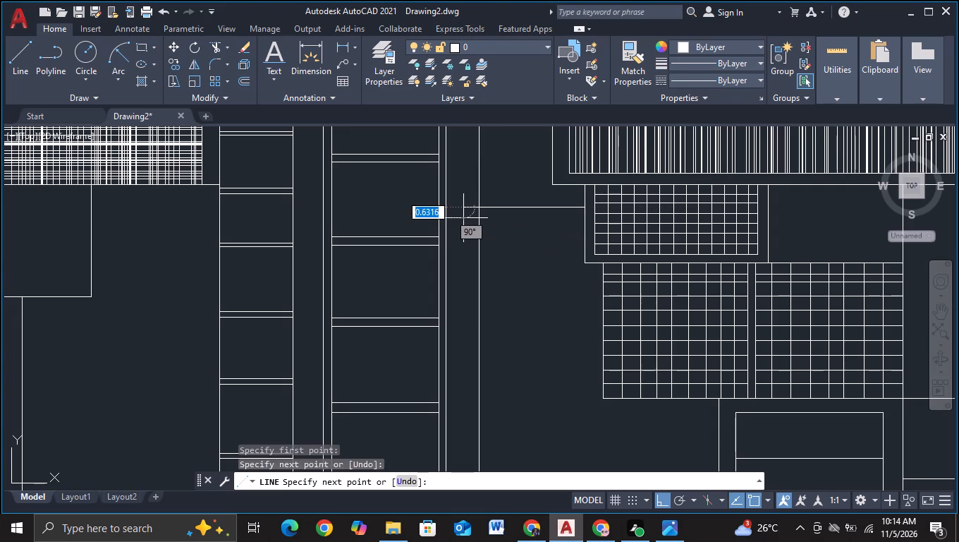
key(Escape)
Trim the new horizontal line's overhang inside the tower's outer vertical line.
click(213, 52)
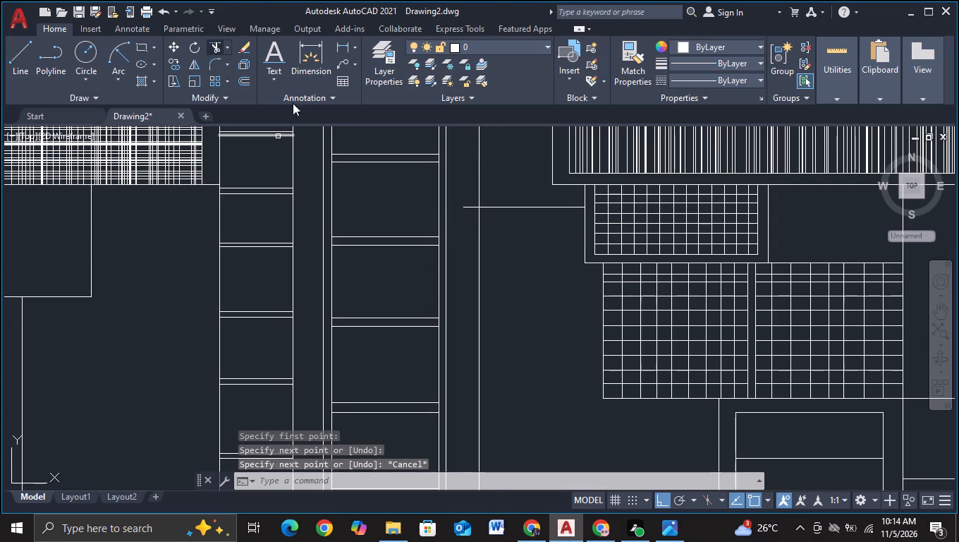
click(465, 208)
key(Escape)
Copy the short connecting line down three times, the nearest copy by about 0.3 units, to form two thin double-line bands.
click(500, 197)
click(498, 238)
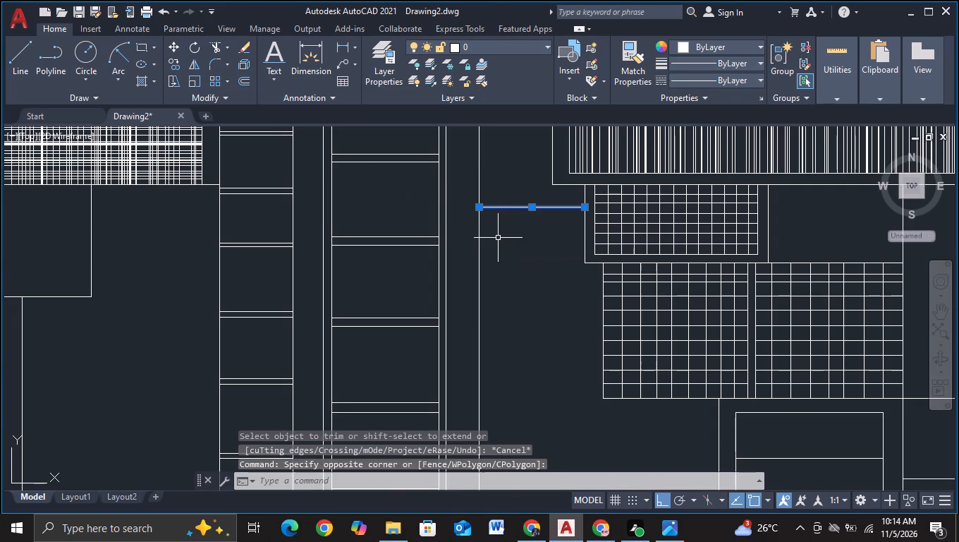
key(c)
double_click(555, 282)
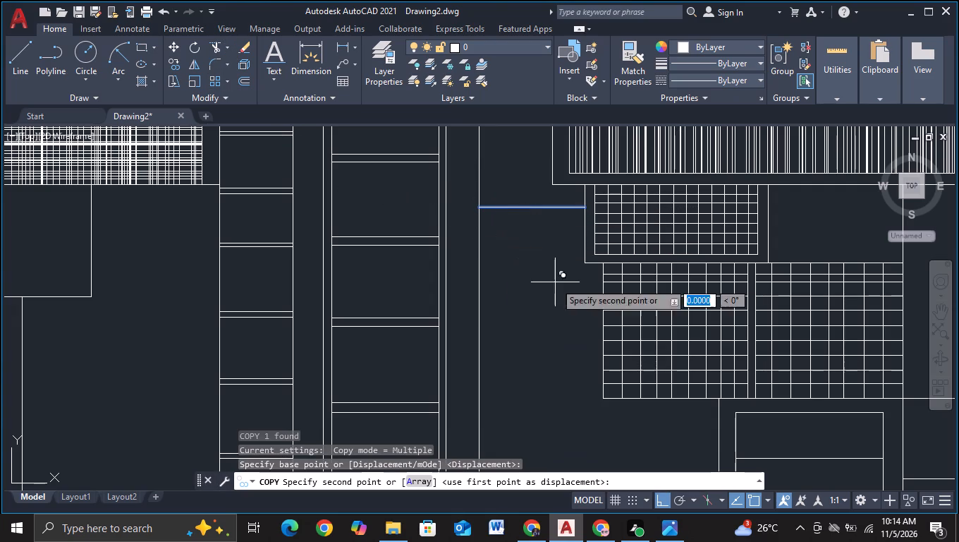
click(558, 327)
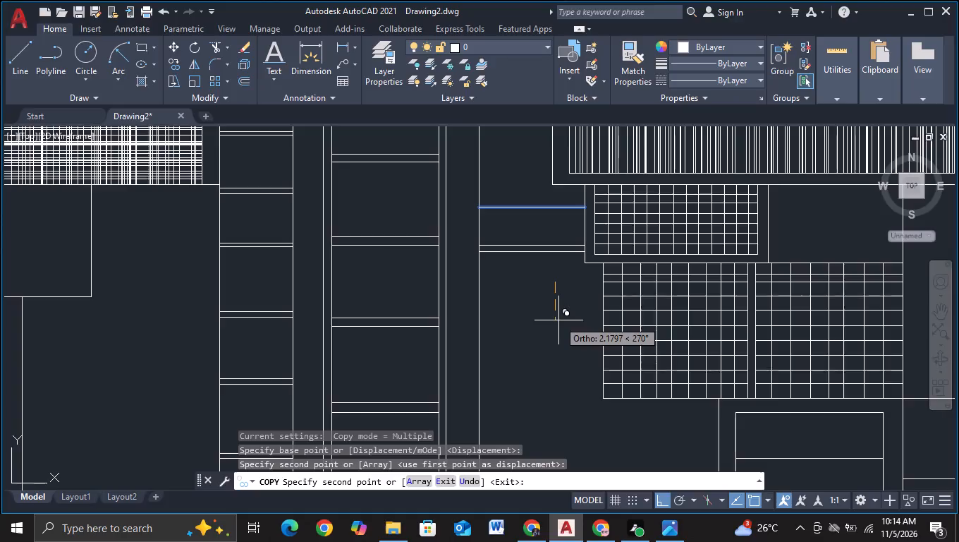
click(558, 322)
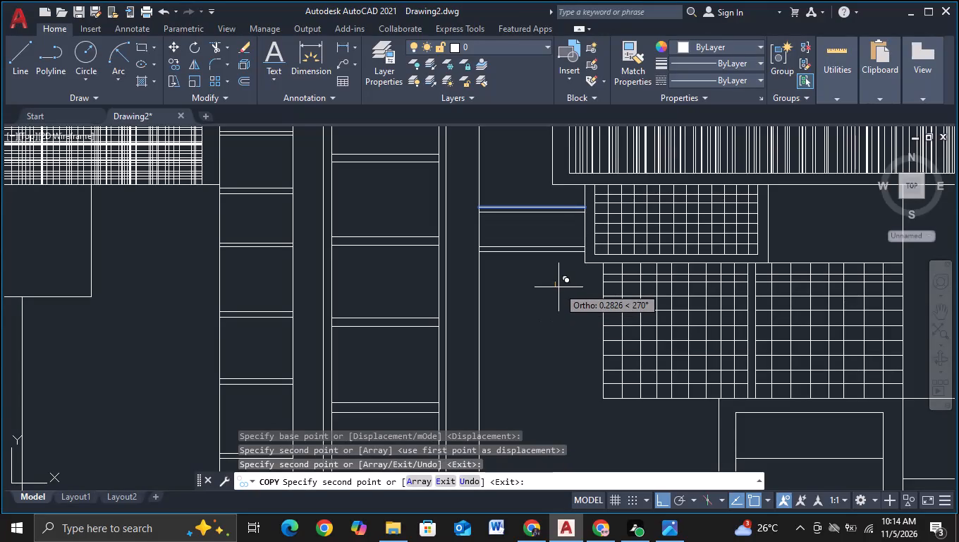
click(558, 287)
key(Escape)
Draw a vertical line from the lower gridded panel's bottom corner nearest the tower down past the entrance block's top line.
scroll(558, 287, down, 1)
middle_drag(558, 291, 558, 265)
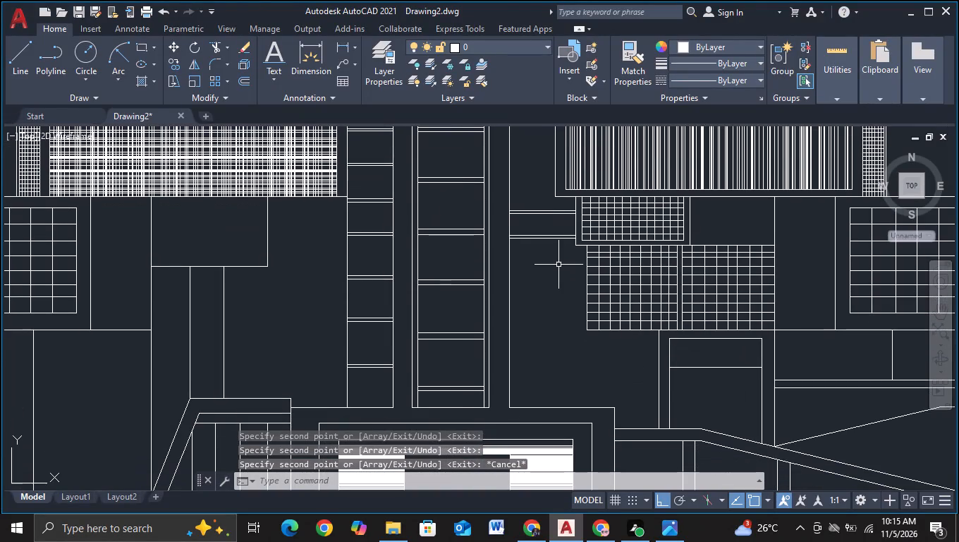
scroll(532, 291, down, 1)
middle_drag(544, 313, 521, 259)
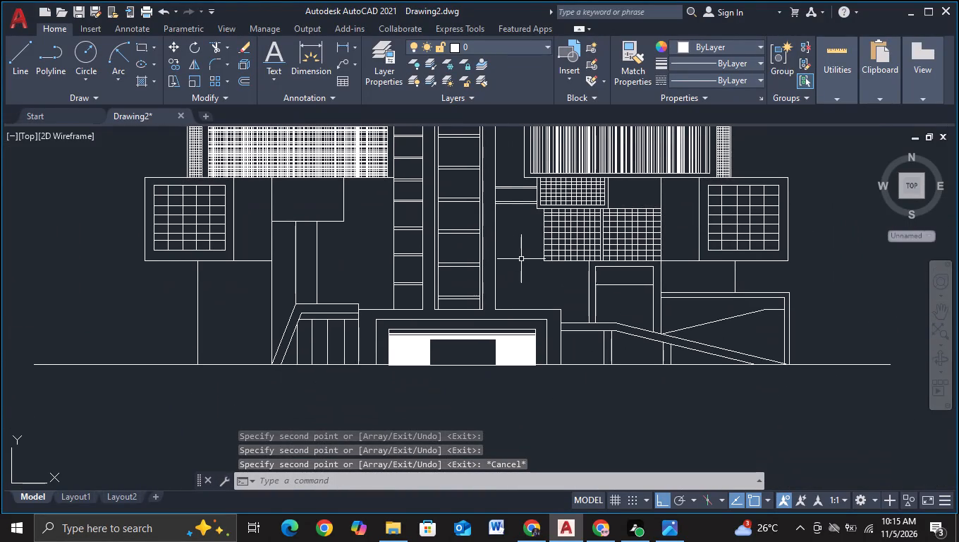
click(18, 58)
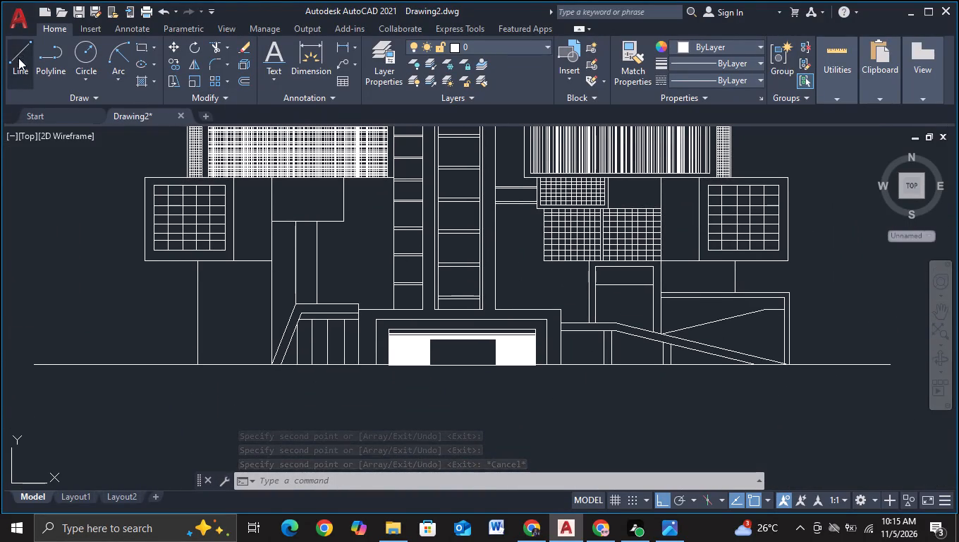
scroll(549, 265, up, 2)
click(529, 258)
scroll(523, 376, up, 2)
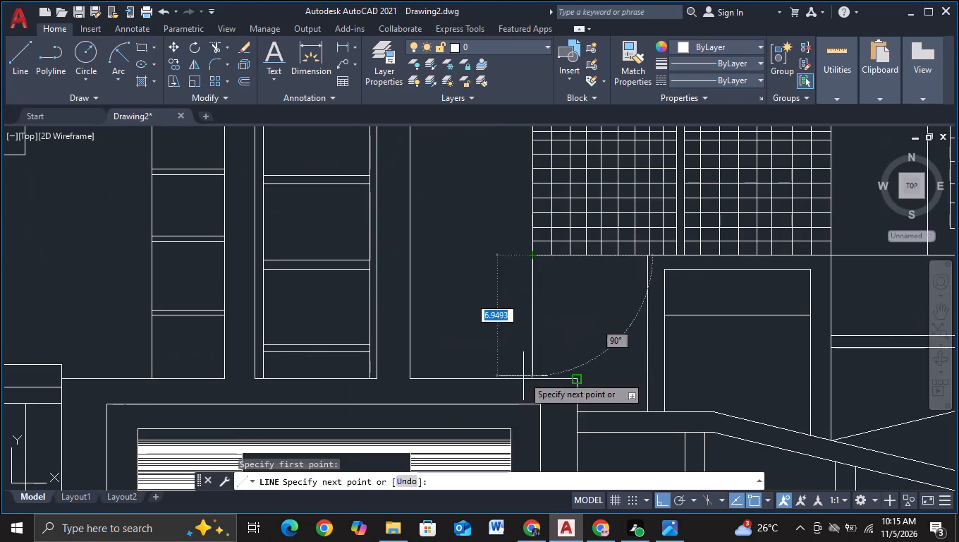
click(526, 405)
key(Escape)
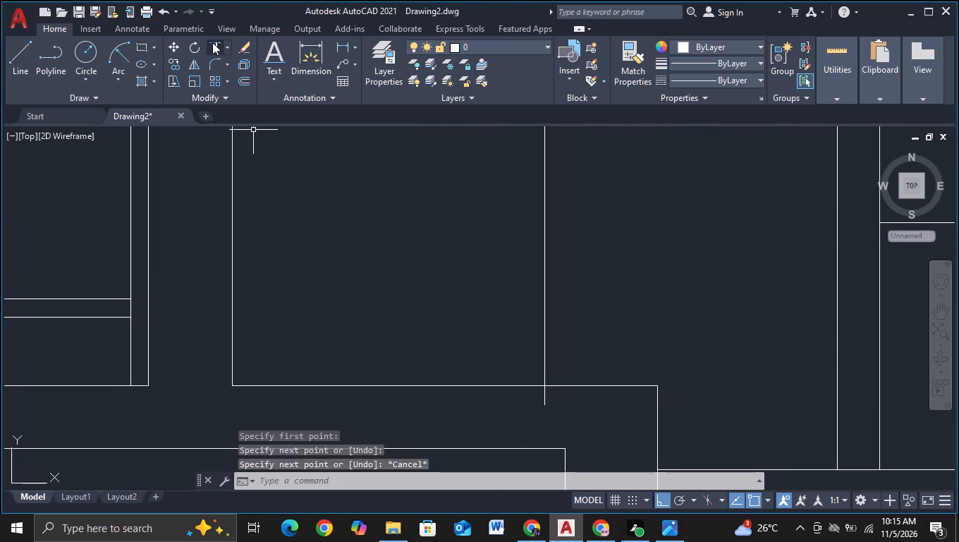
Trim the new vertical line's overhang below the entrance block's top line.
click(212, 42)
drag(551, 396, 537, 399)
click(517, 399)
key(Escape)
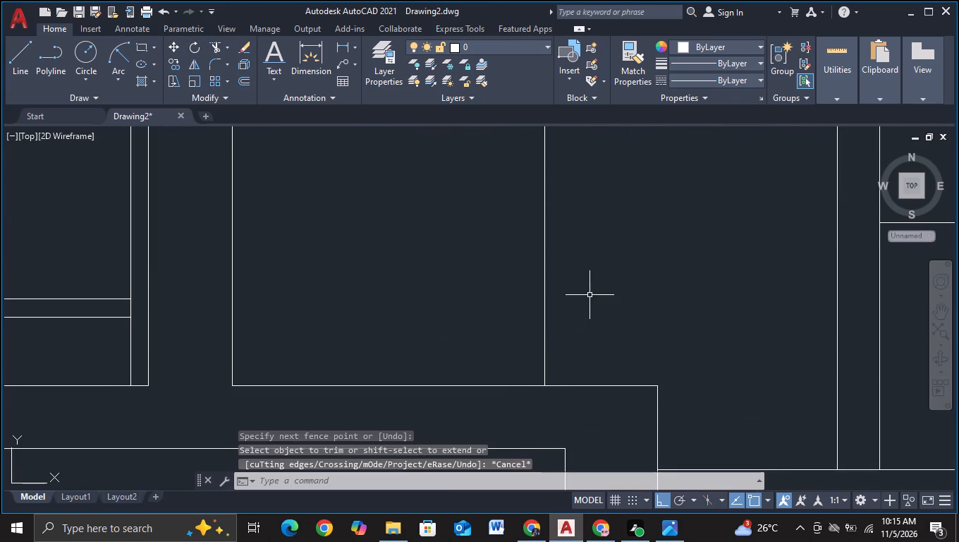
Copy the new vertical line a small distance to the right, less than 1 unit, to form a double line.
click(590, 294)
click(456, 312)
key(c)
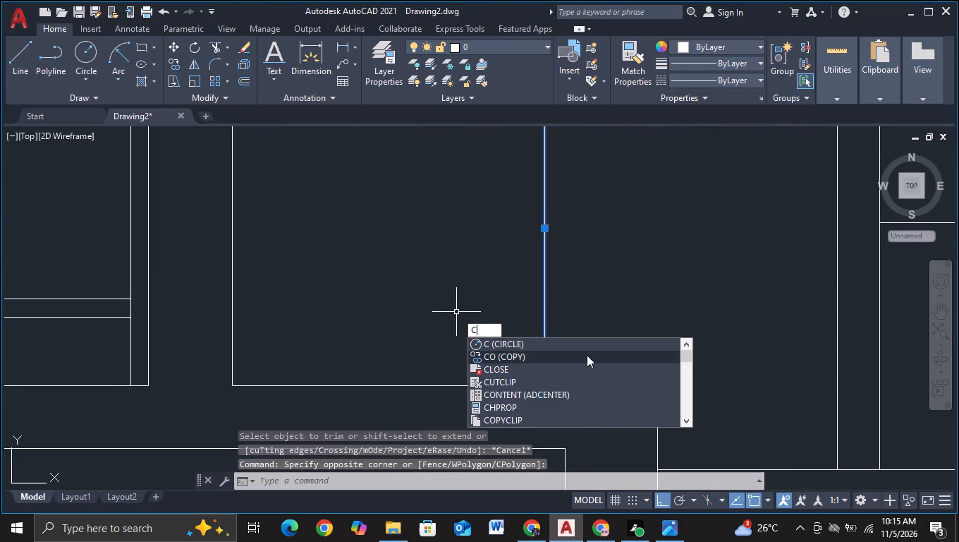
double_click(587, 356)
click(598, 356)
key(Escape)
scroll(598, 356, down, 2)
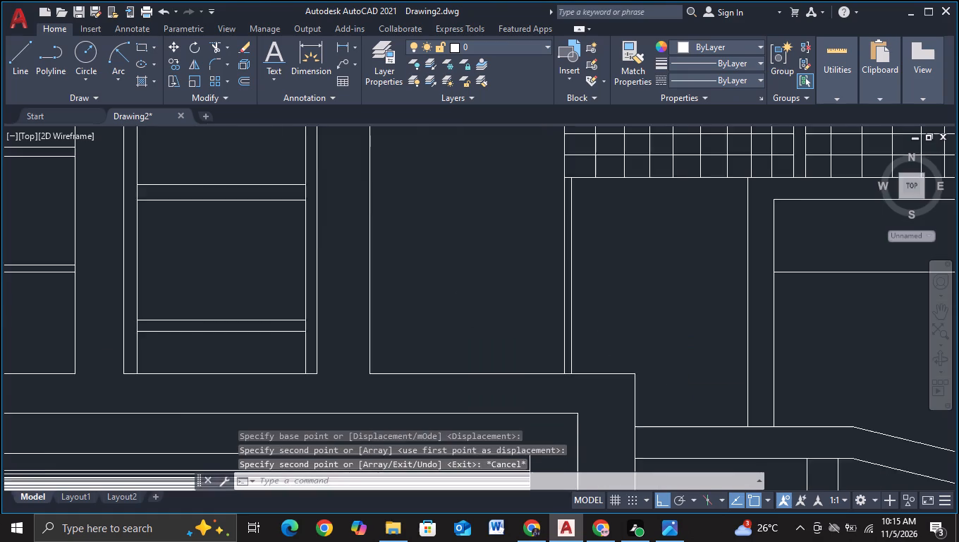
Draw a line about 4.1 units right from the right-hand vertical above the left ramp, turning down past the ramp's top line.
middle_drag(535, 329, 610, 333)
scroll(610, 333, down, 1)
middle_drag(610, 333, 587, 366)
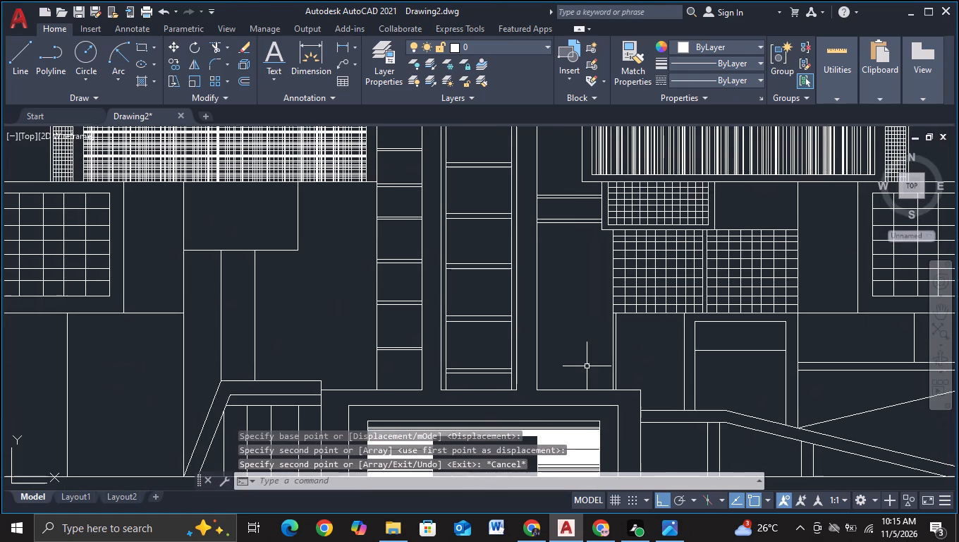
middle_drag(341, 308, 458, 283)
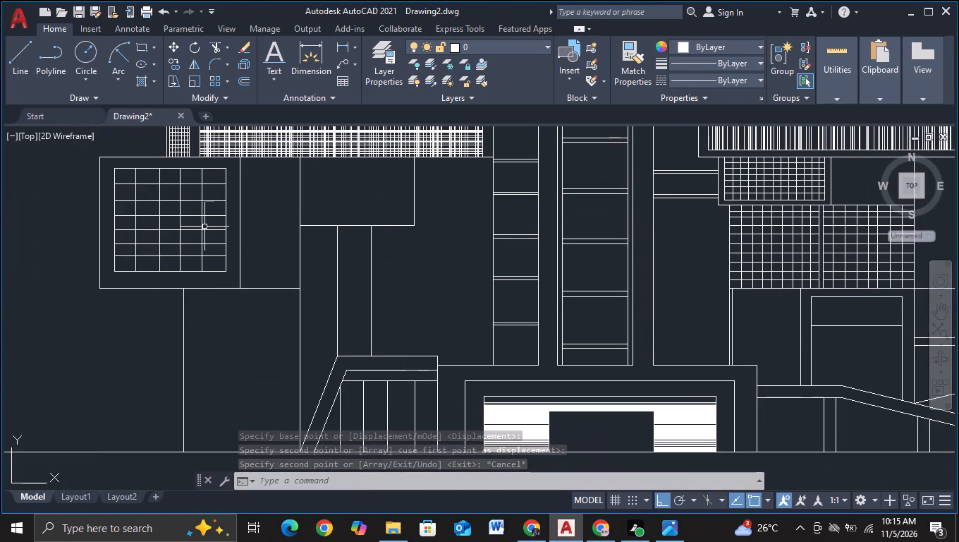
click(18, 66)
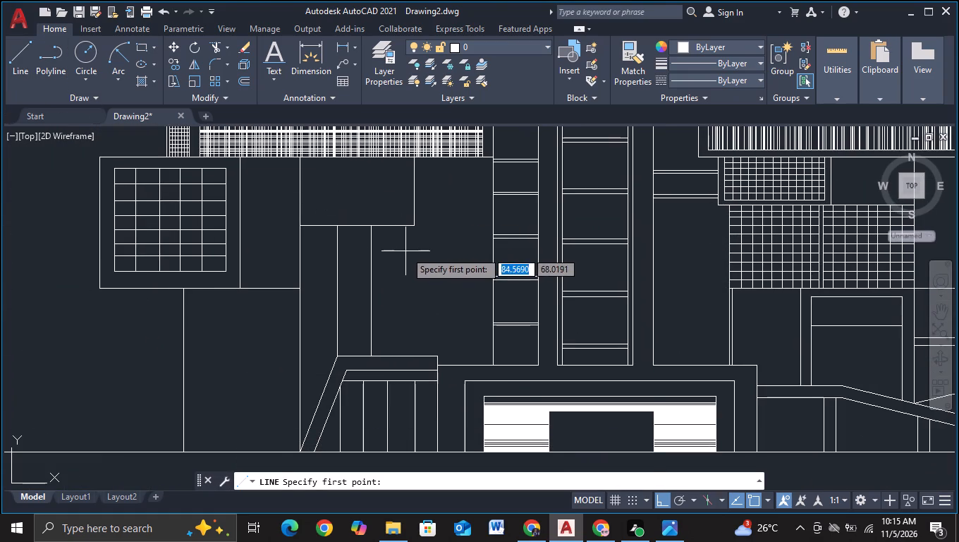
scroll(405, 251, up, 1)
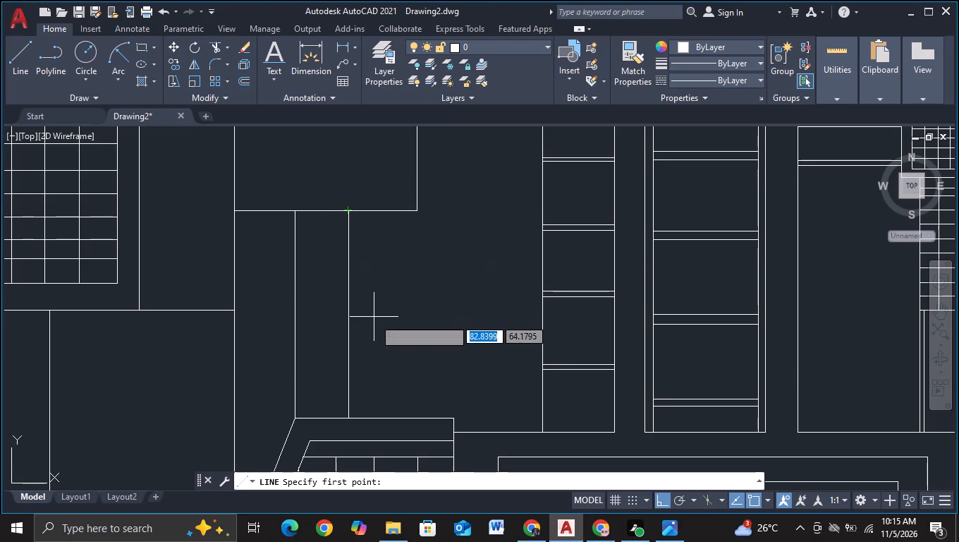
click(347, 325)
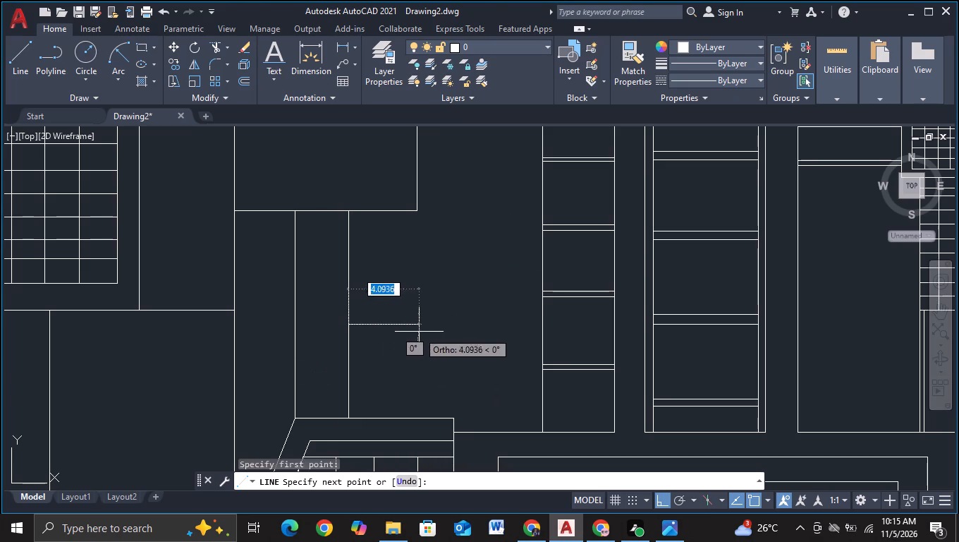
click(420, 332)
scroll(420, 415, up, 2)
click(408, 438)
key(Escape)
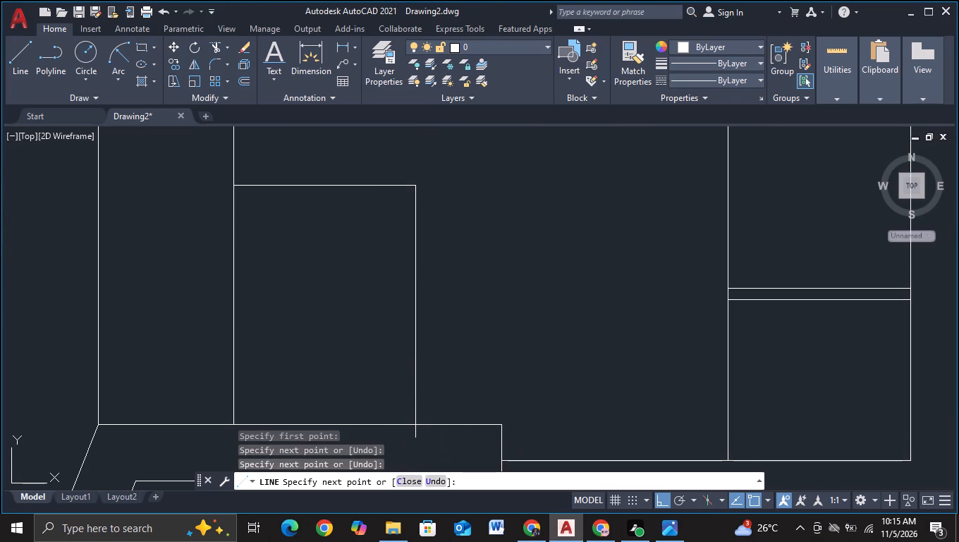
Trim the new vertical line's overhang below the left ramp's top line.
click(213, 46)
click(420, 433)
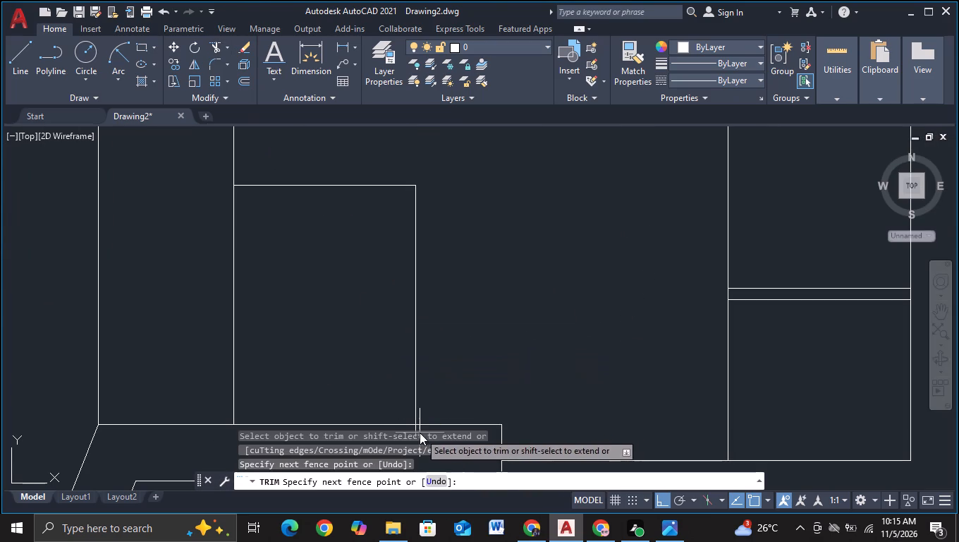
click(410, 433)
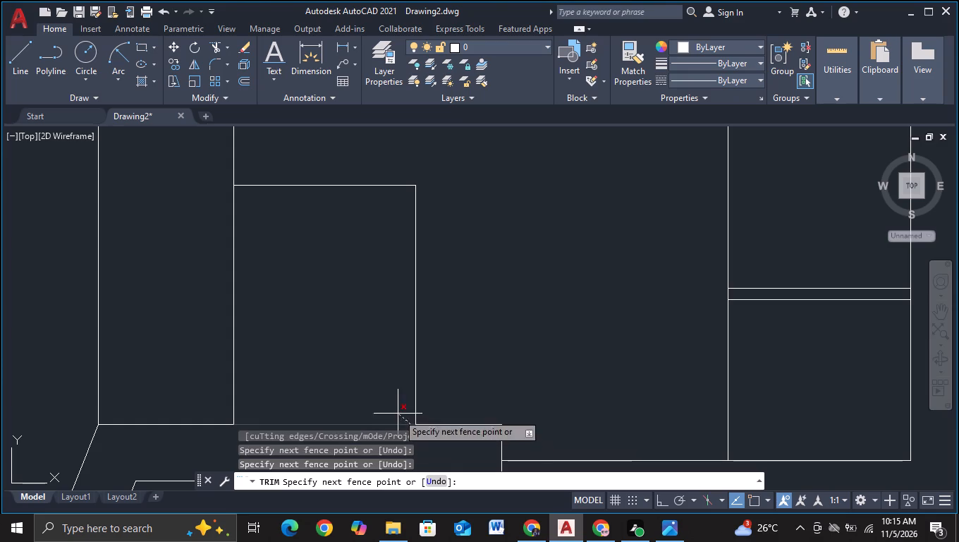
middle_drag(398, 414, 443, 279)
click(439, 308)
key(Escape)
Draw a line up from the new outline's upper-right corner, turning right about 8.1 units past the banded tower's left edge.
scroll(427, 241, down, 1)
middle_drag(427, 241, 417, 345)
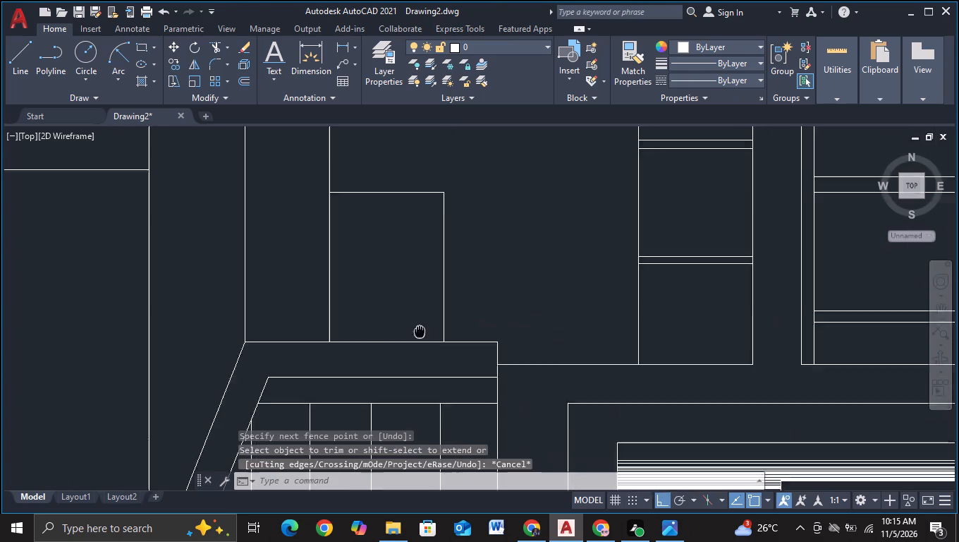
middle_drag(417, 345, 413, 388)
click(17, 70)
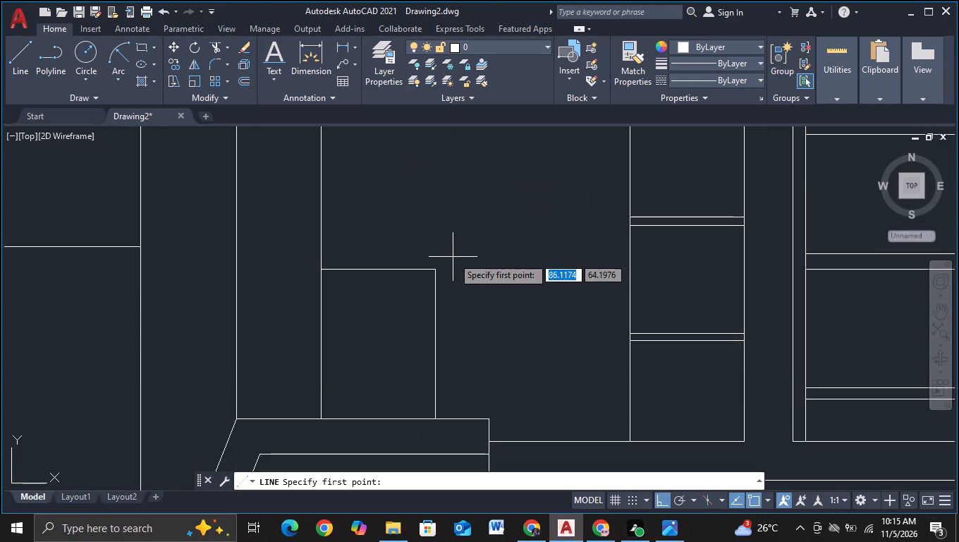
click(432, 271)
click(434, 163)
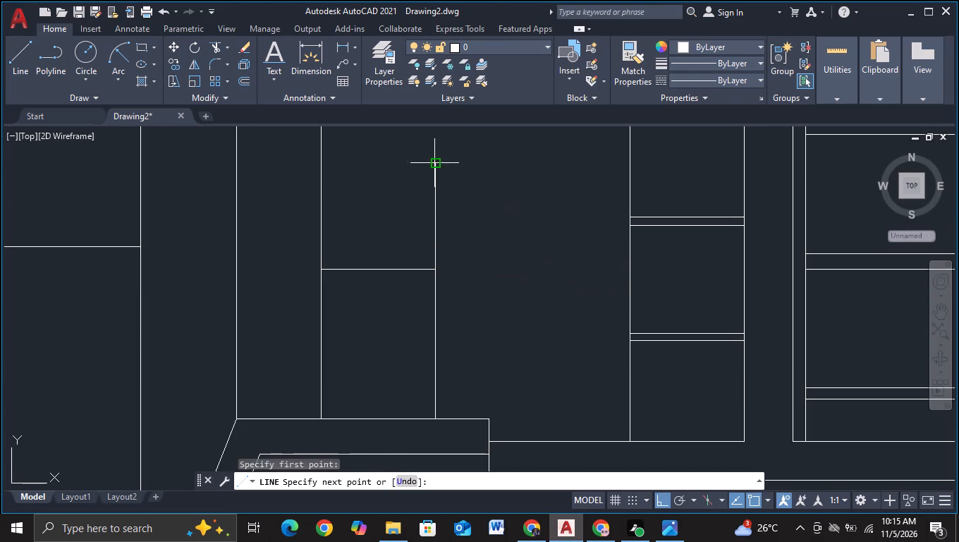
middle_drag(574, 144, 587, 277)
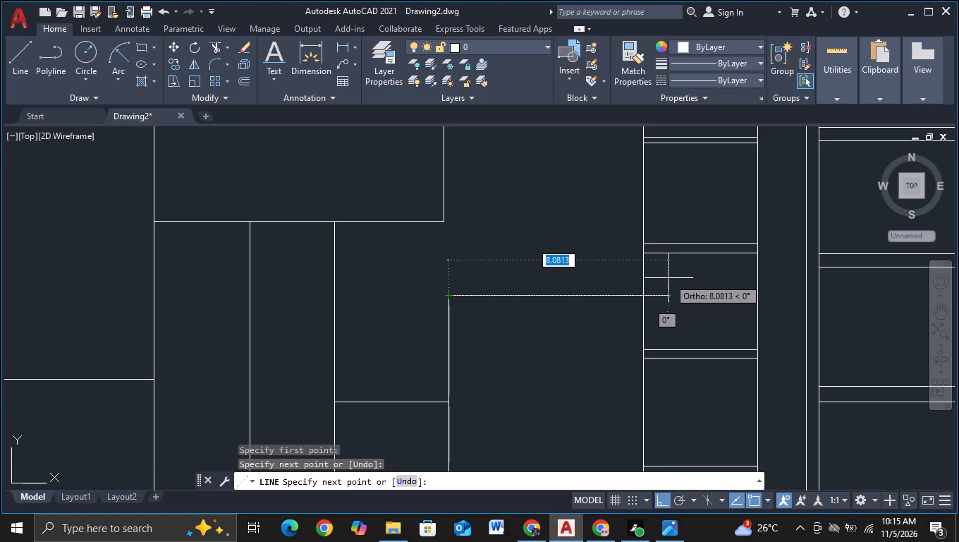
click(668, 278)
key(Escape)
Trim the new horizontal line's overhang inside the banded tower strip.
click(214, 47)
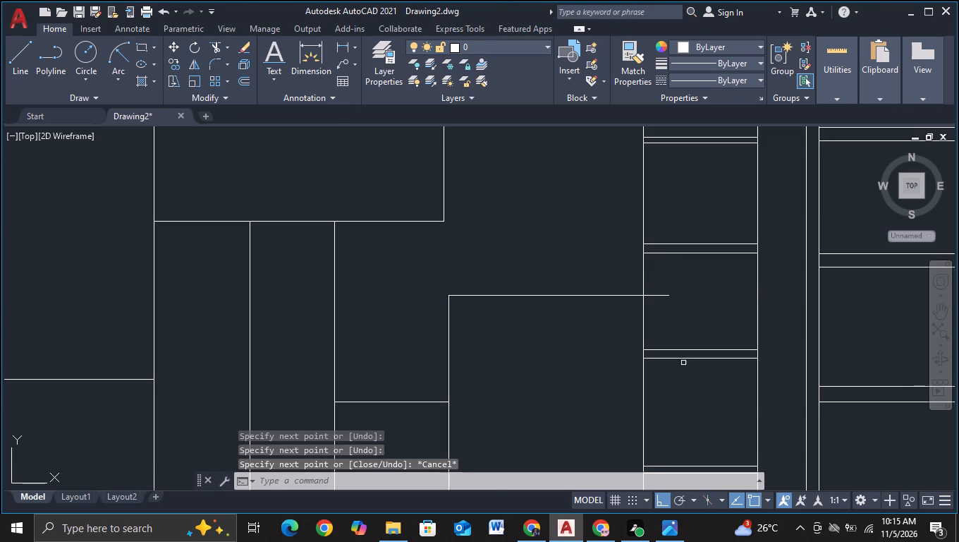
click(649, 276)
click(664, 320)
key(Escape)
Draw a smaller stepped outline from the middle of the extended vertical, going right and down past the entrance block's top line.
middle_drag(587, 332, 558, 159)
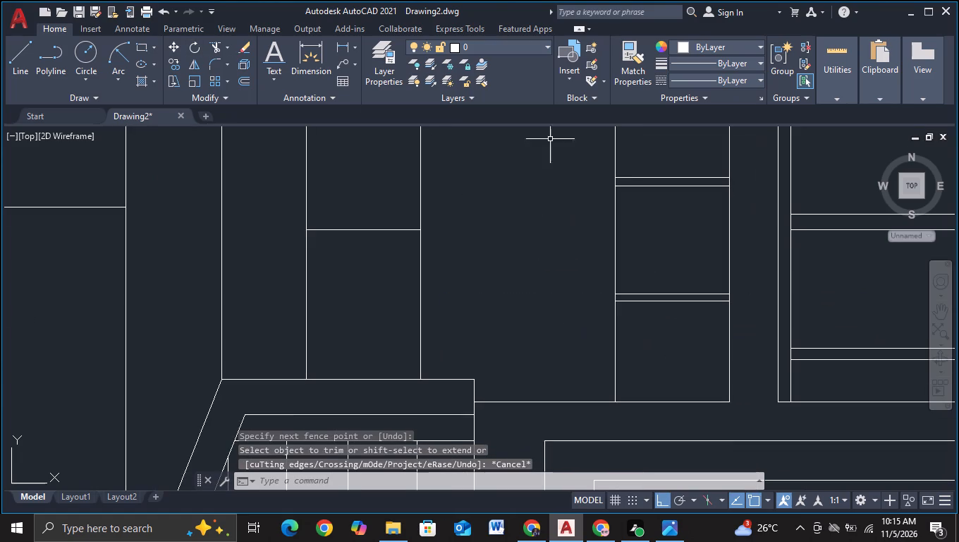
click(23, 77)
middle_drag(498, 313, 492, 255)
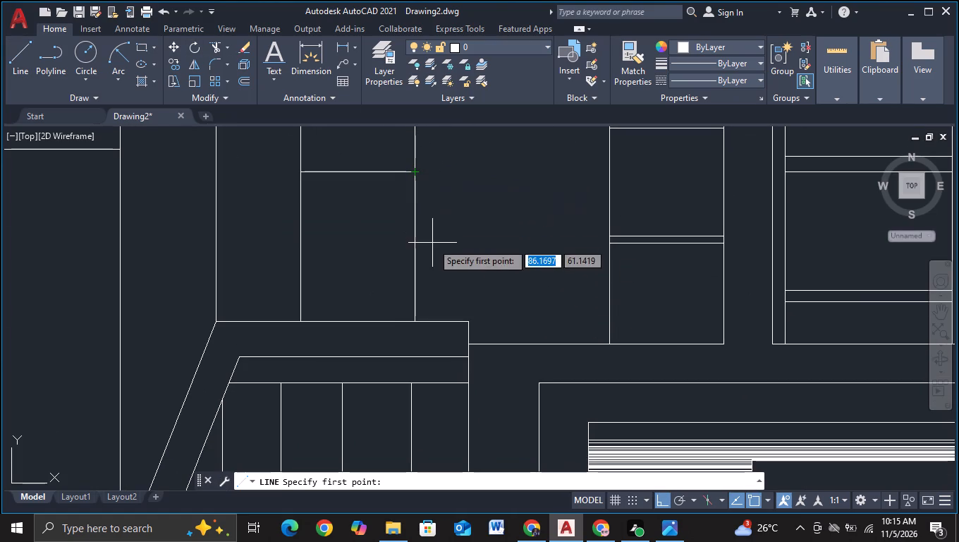
click(417, 222)
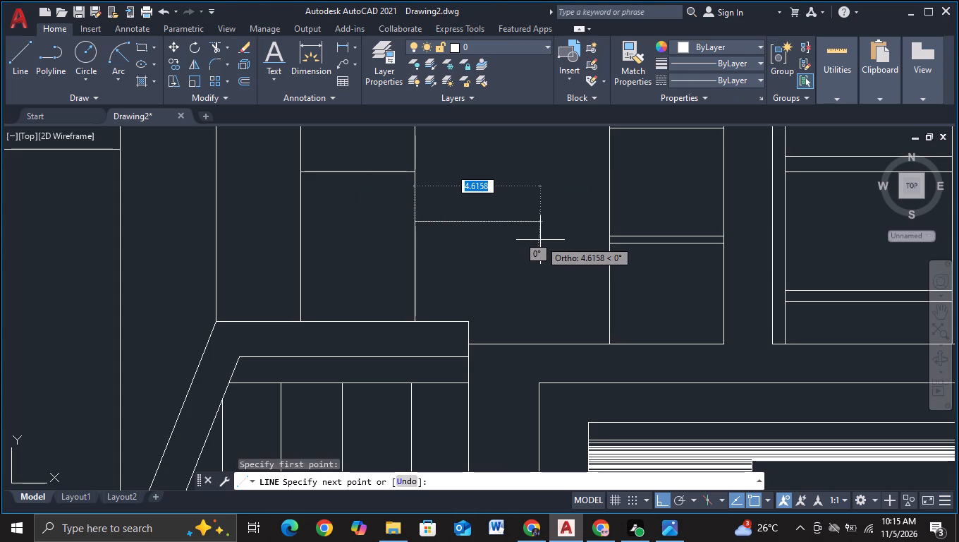
click(524, 236)
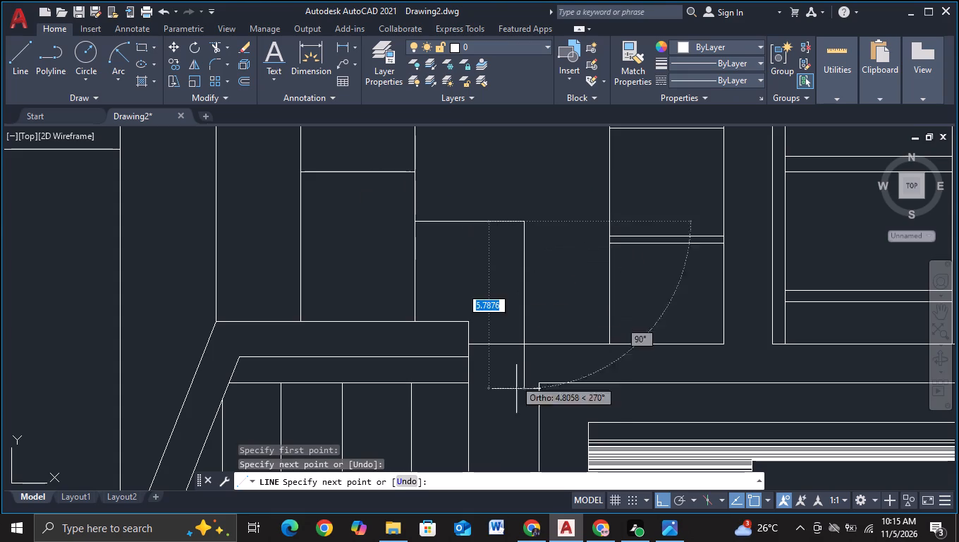
click(513, 392)
key(Escape)
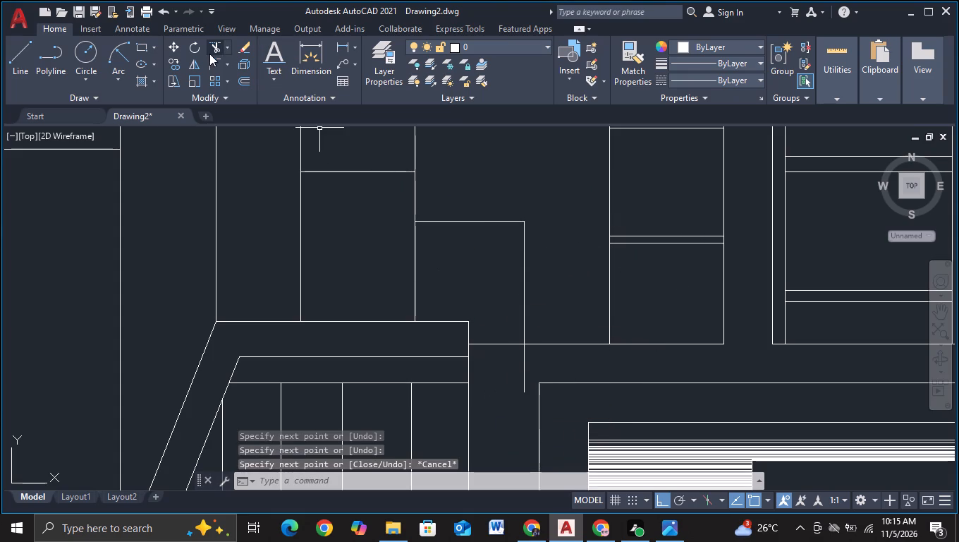
Trim the smaller outline's vertical overhang below the entrance block's top line.
click(211, 48)
click(542, 361)
click(517, 365)
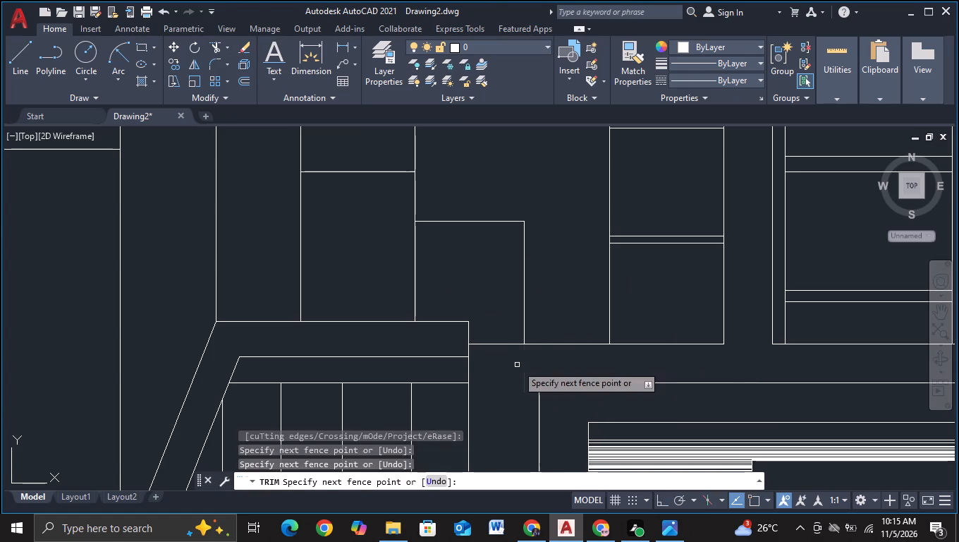
scroll(517, 365, down, 2)
middle_drag(515, 278, 512, 327)
key(Escape)
Draw a line about 1.9 units right, level with the upper block's bottom edge, turning down past the stepped outline's top line.
click(11, 76)
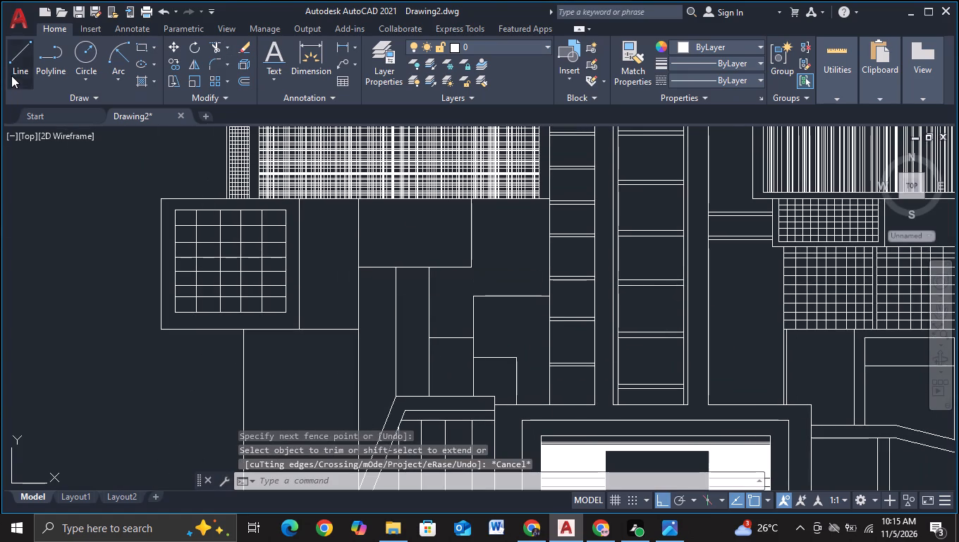
click(492, 269)
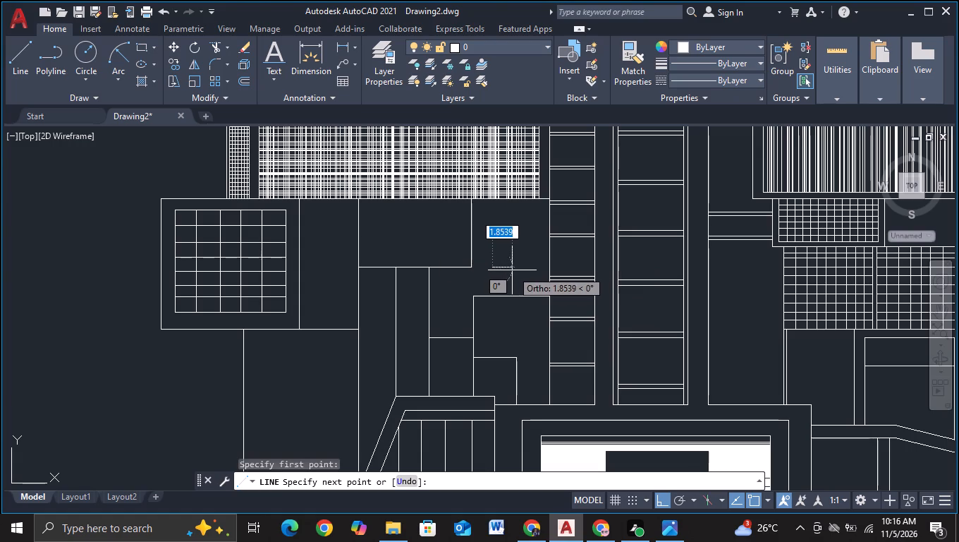
click(512, 270)
click(517, 320)
key(Escape)
Draw a short horizontal line joining the new line's left end to the upper block's lower-right corner.
drag(17, 86, 29, 91)
click(16, 56)
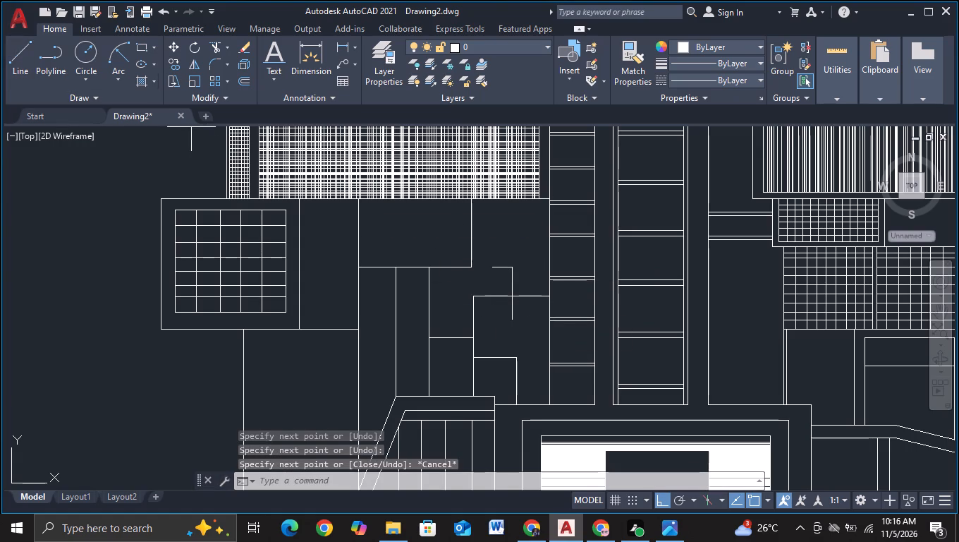
click(497, 270)
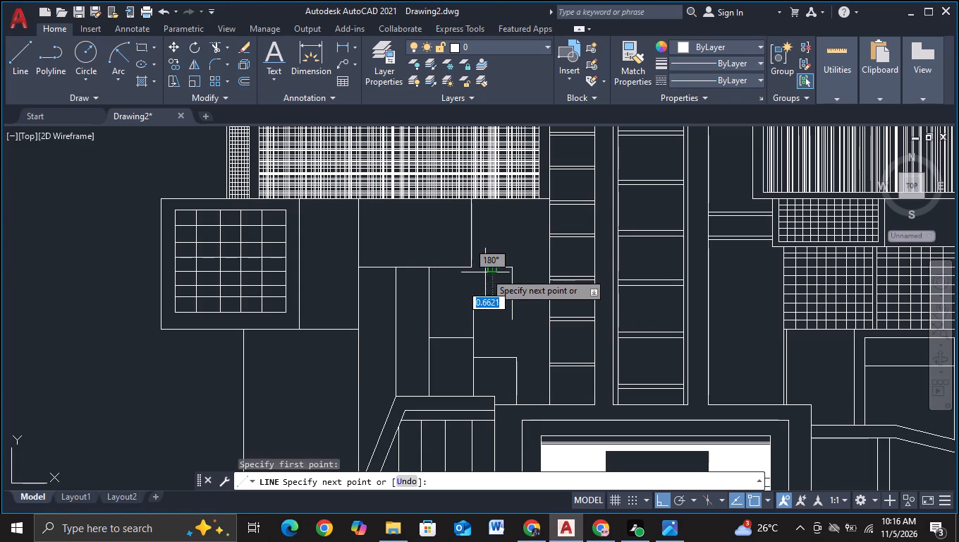
click(468, 268)
key(Escape)
Draw a line from the upper block's lower-right corner down to the stepped outline's top level, and across to its corner.
click(30, 75)
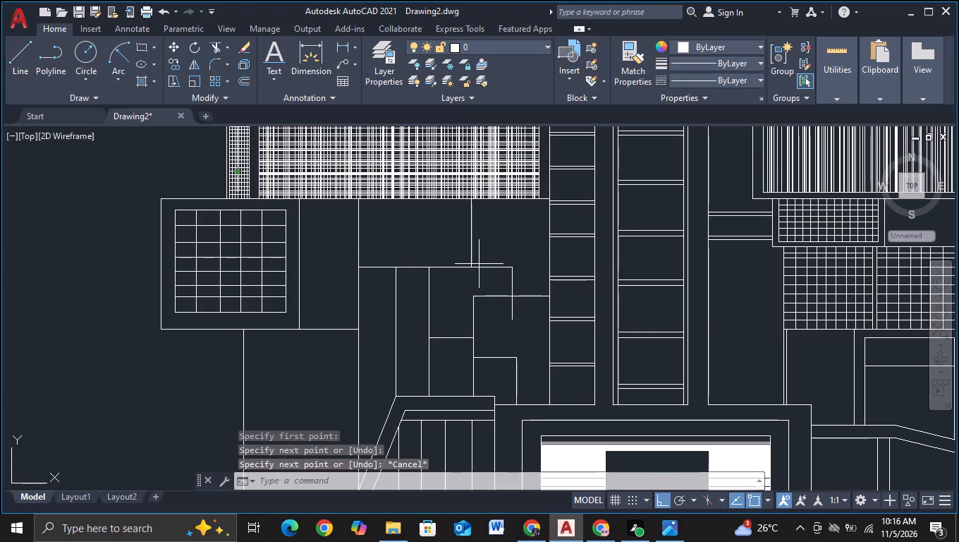
click(472, 265)
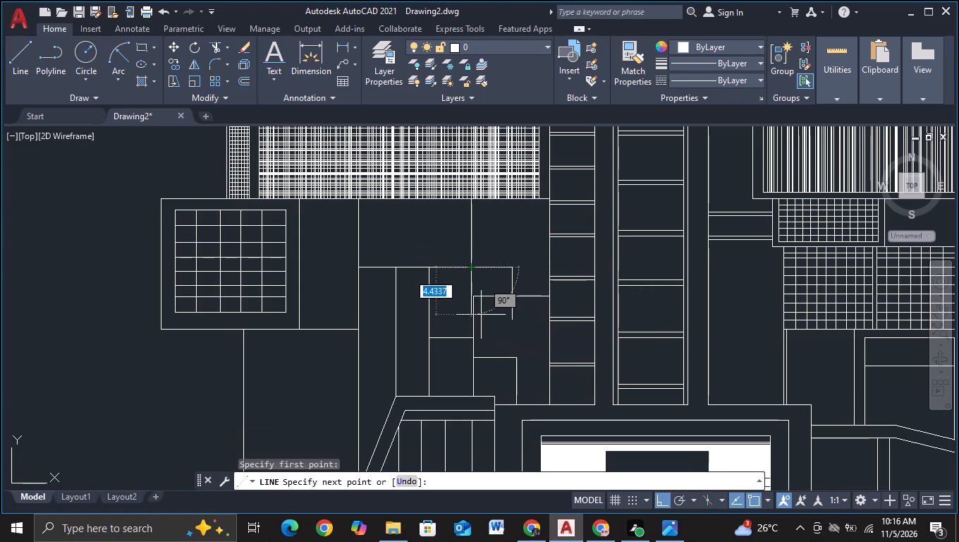
scroll(481, 315, up, 3)
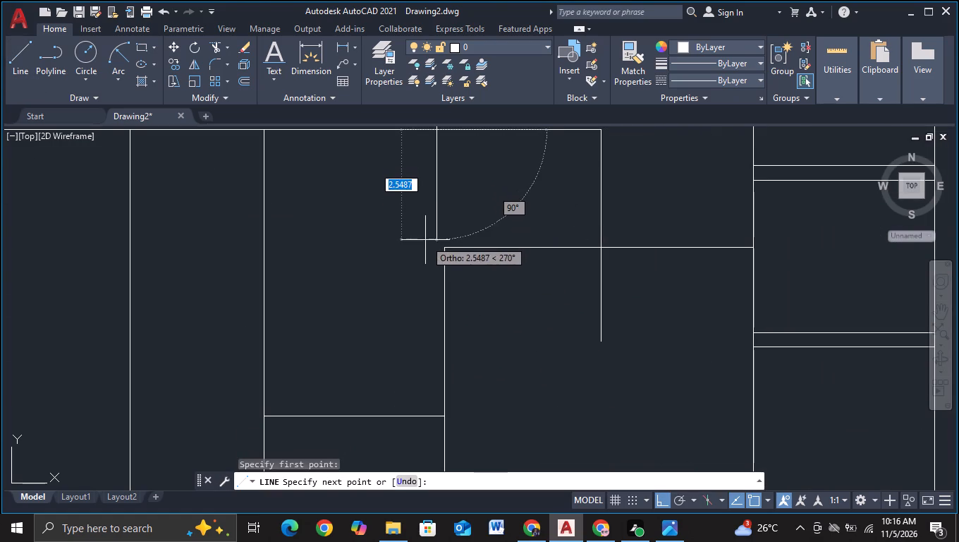
click(436, 248)
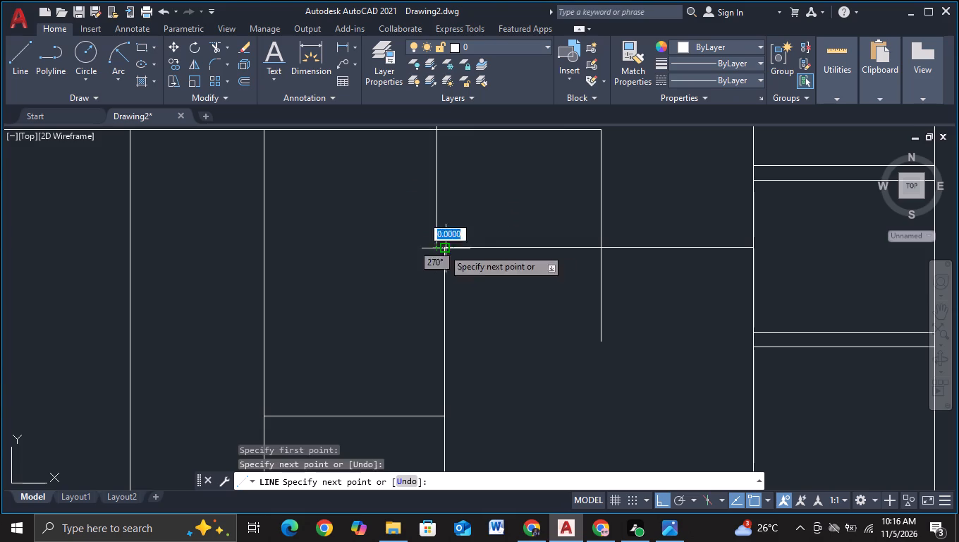
click(447, 248)
key(Escape)
Trim the small box's right vertical where it overhangs below the stepped outline's top line.
middle_drag(422, 231, 394, 233)
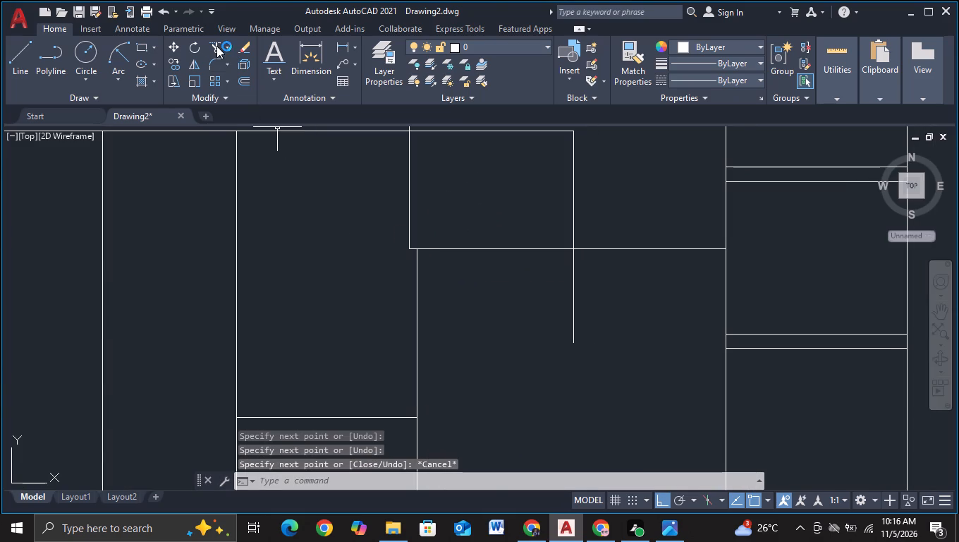
click(216, 46)
click(633, 281)
click(579, 285)
drag(621, 280, 592, 289)
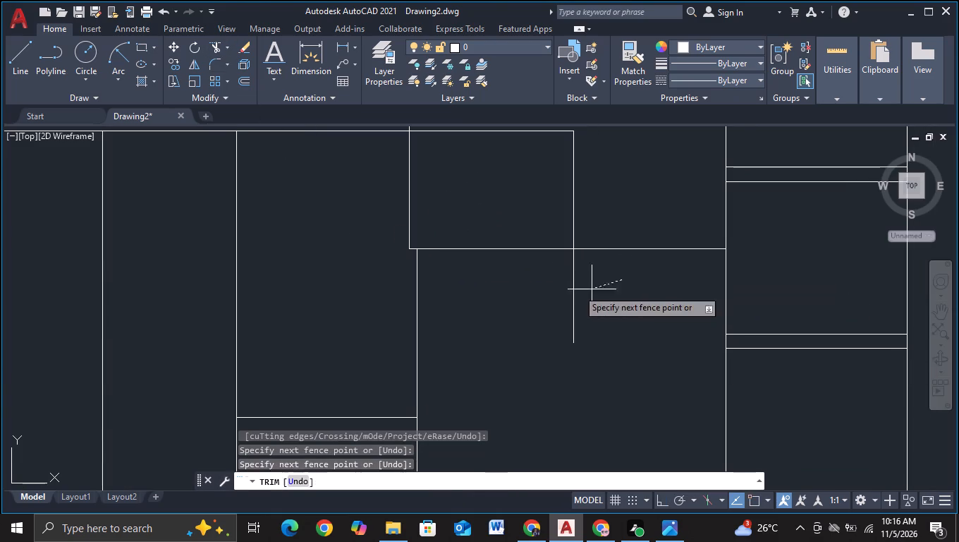
click(525, 291)
scroll(536, 291, down, 3)
middle_drag(537, 291, 508, 325)
key(Escape)
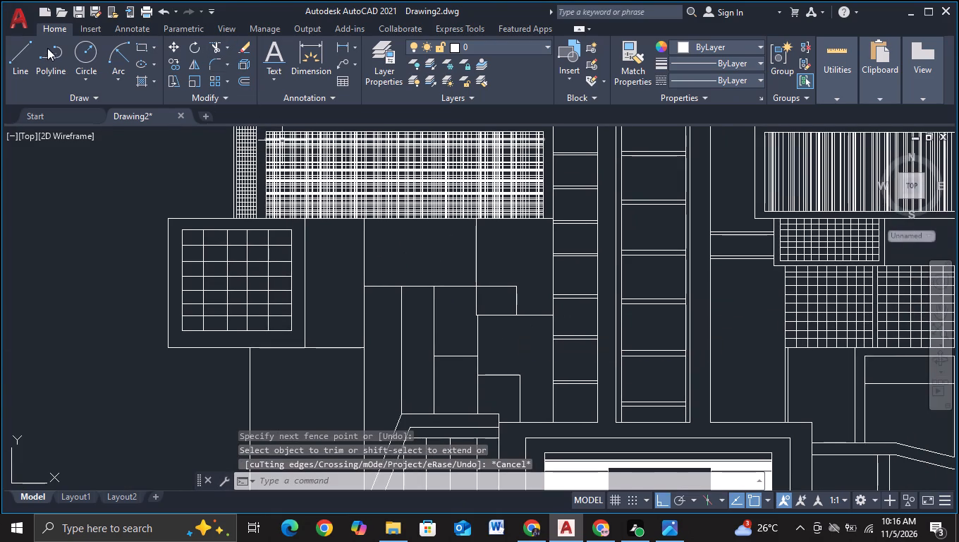
Draw a line up from the small box's upper-right corner, turning right about 6.5 units past the banded tower's left edge.
click(23, 60)
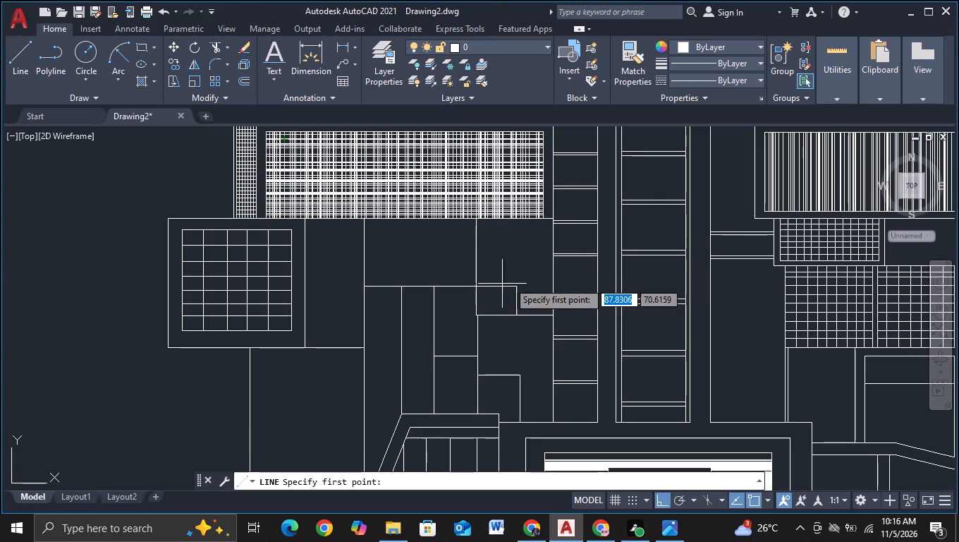
click(514, 286)
click(516, 265)
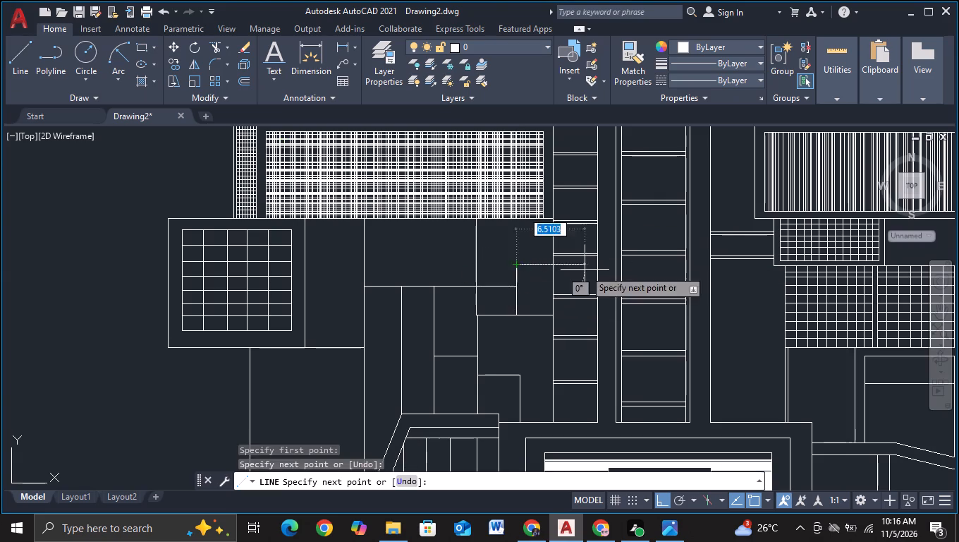
scroll(585, 270, up, 2)
click(585, 270)
key(Escape)
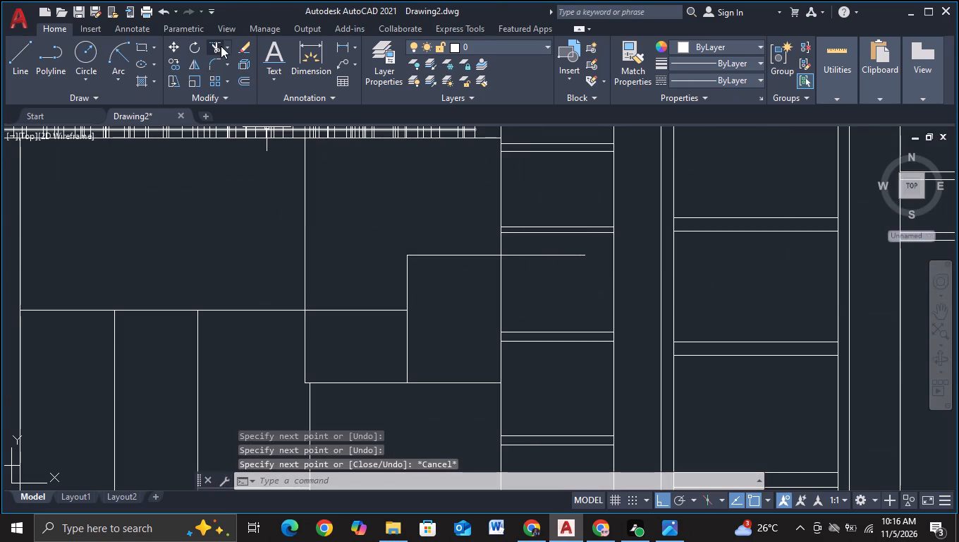
Trim the new horizontal line's overhang beyond the banded tower's left edge.
click(221, 46)
click(582, 243)
click(573, 289)
key(Escape)
scroll(573, 289, down, 1)
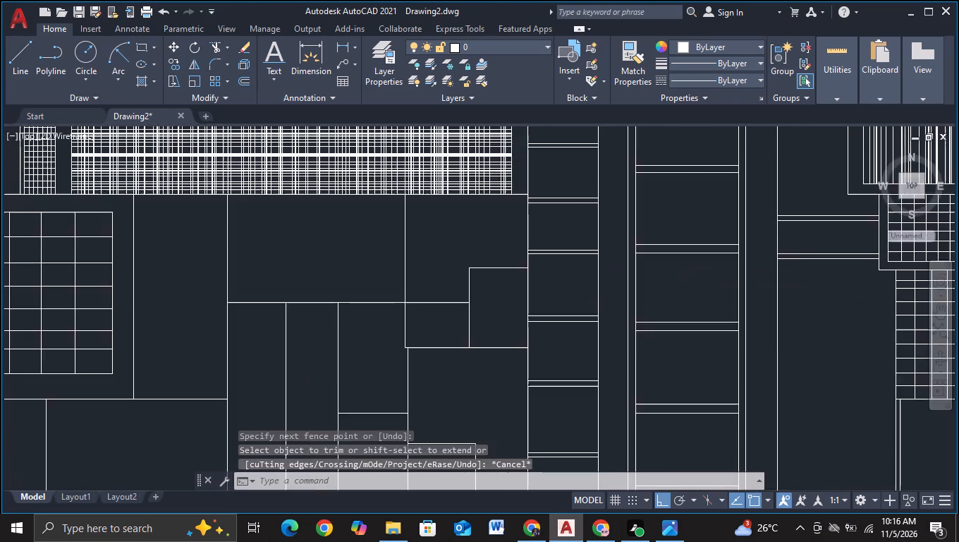
scroll(573, 289, down, 1)
middle_drag(573, 289, 699, 251)
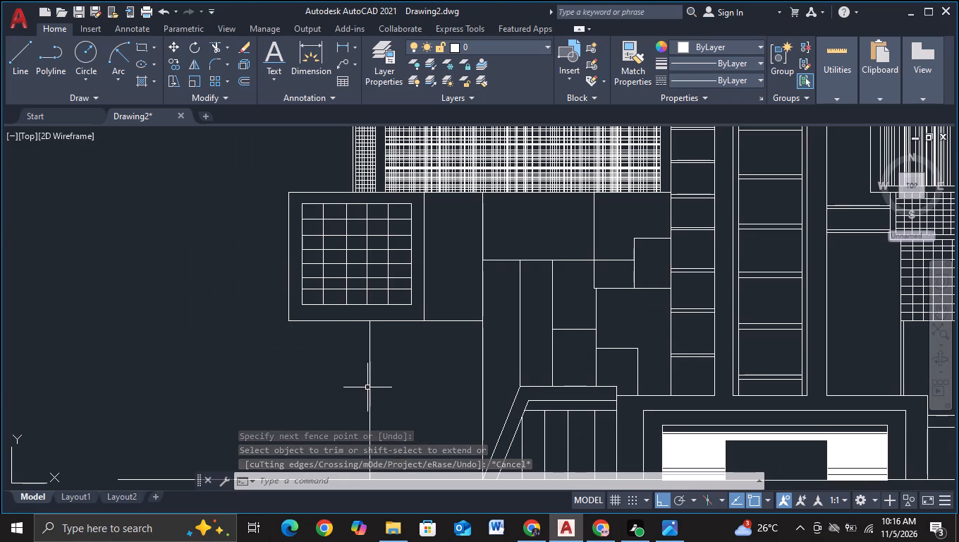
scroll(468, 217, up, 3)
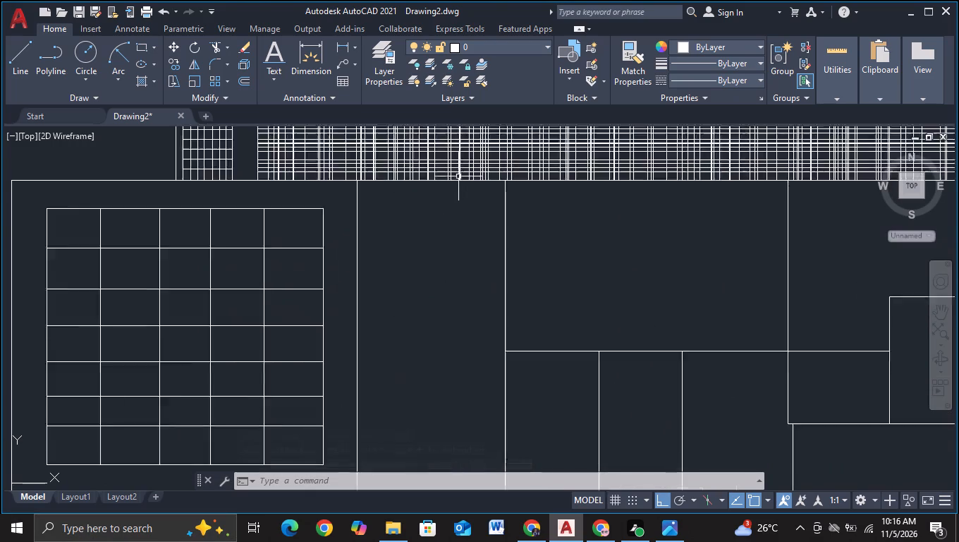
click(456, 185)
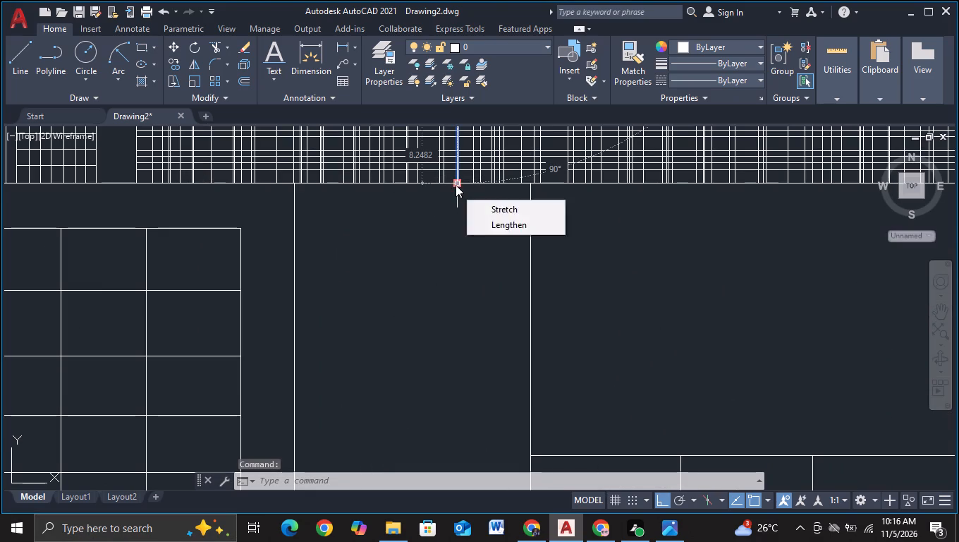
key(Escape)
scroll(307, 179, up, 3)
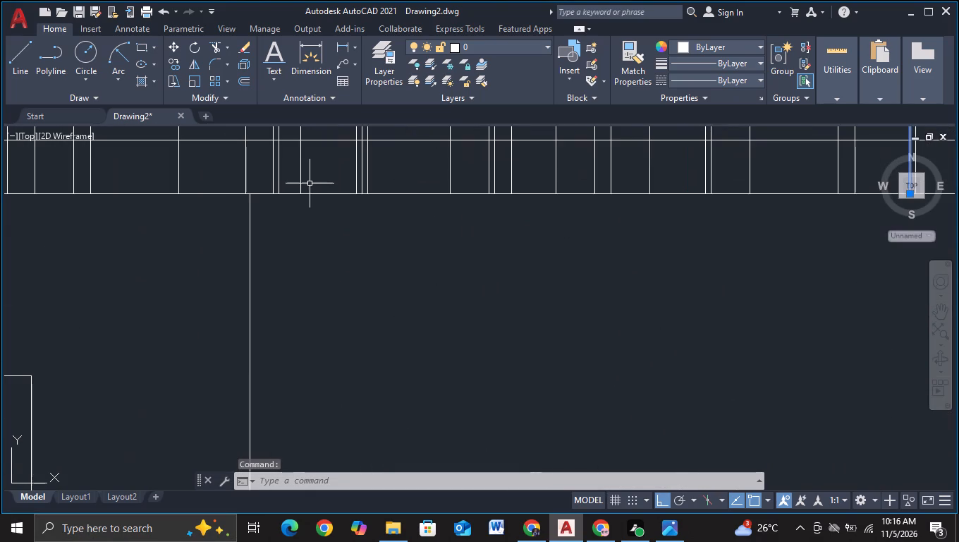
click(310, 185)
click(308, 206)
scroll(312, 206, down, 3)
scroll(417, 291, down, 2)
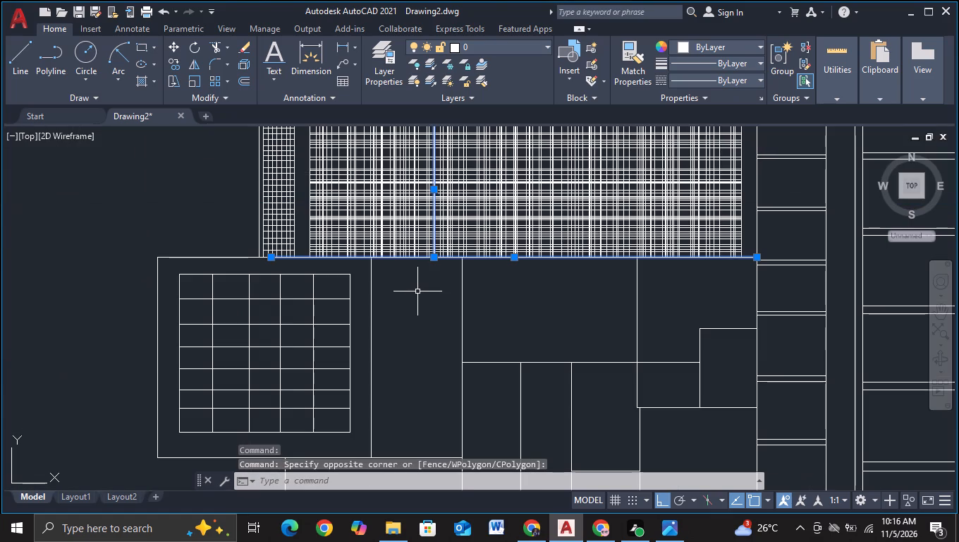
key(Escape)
Copy the bottom line of the narrow panel beside the small grid upward four times, forming two closely spaced line pairs.
middle_drag(417, 293, 436, 217)
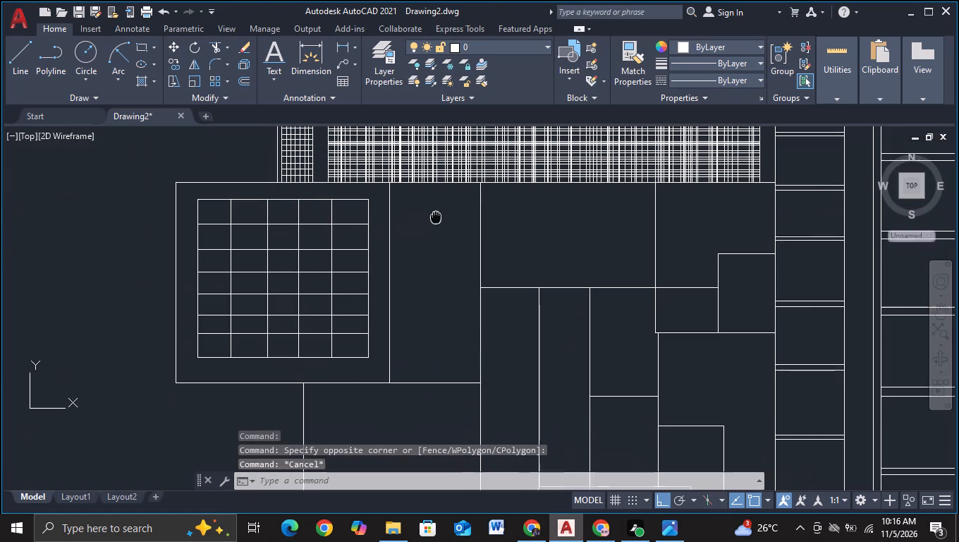
click(403, 383)
key(c)
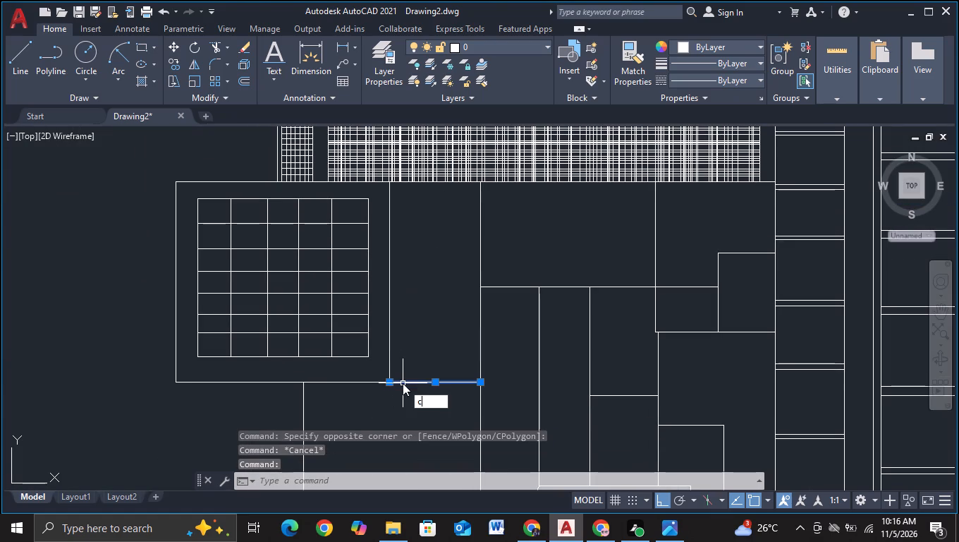
double_click(428, 426)
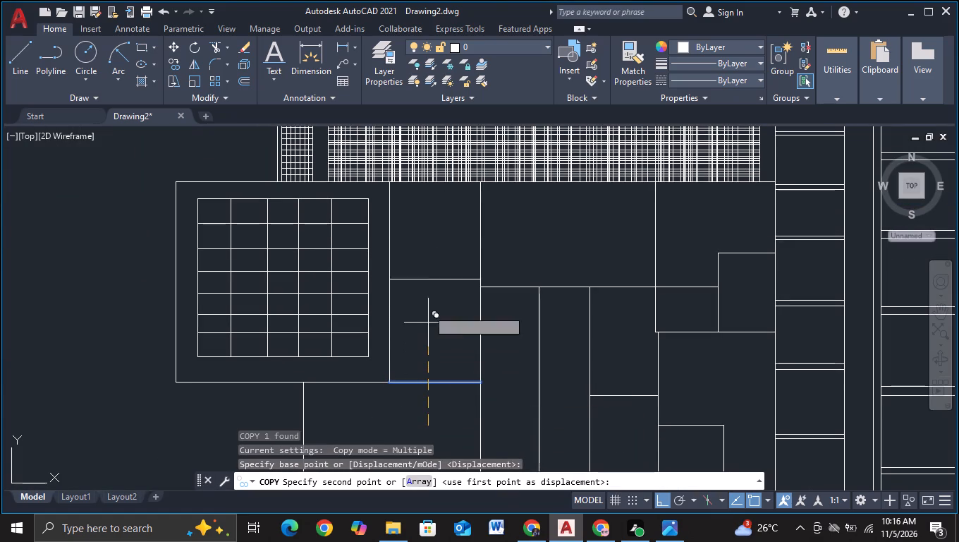
click(426, 291)
click(426, 298)
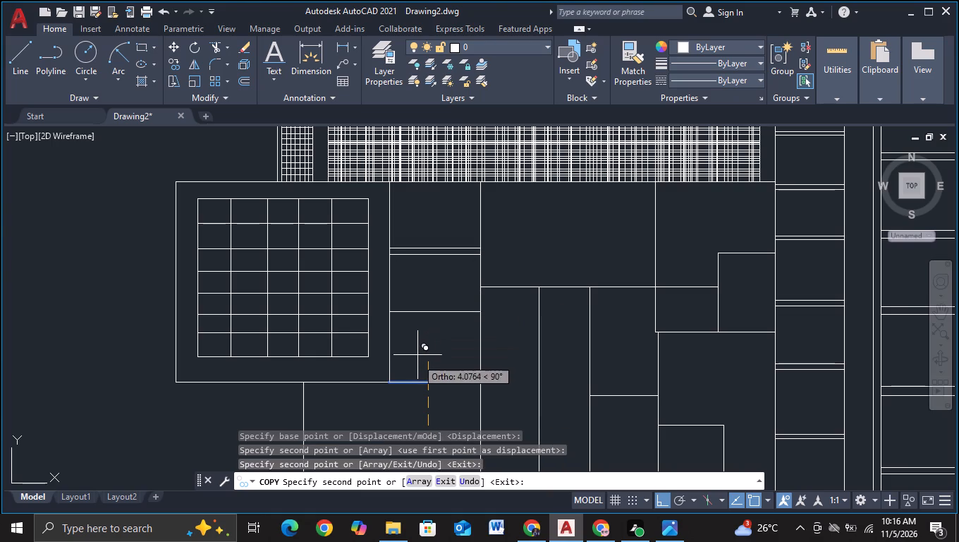
click(417, 361)
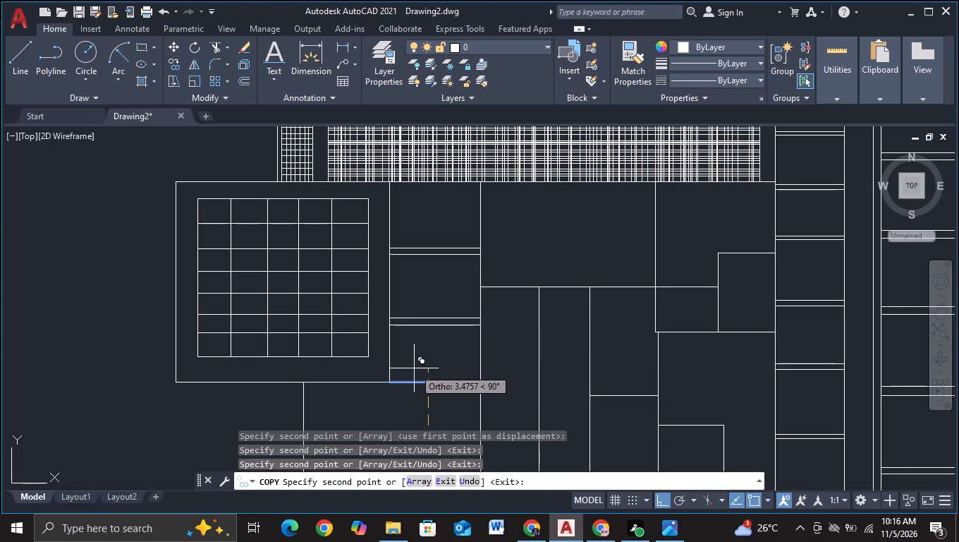
click(414, 368)
key(Escape)
Draw a line up from the ground midway between the two verticals below the grid block, turning right just past the ramp-side vertical.
middle_drag(414, 368, 460, 262)
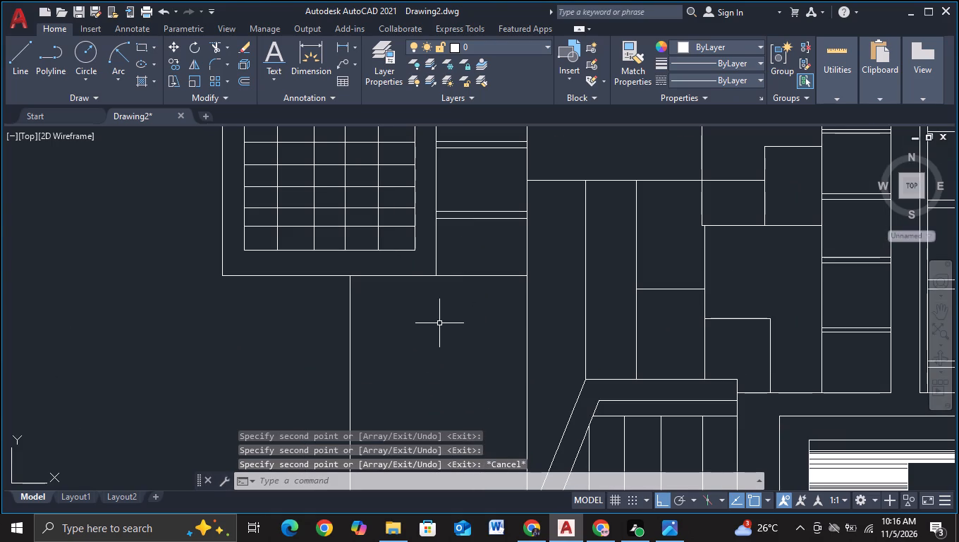
middle_drag(426, 358, 439, 296)
middle_drag(440, 371, 421, 264)
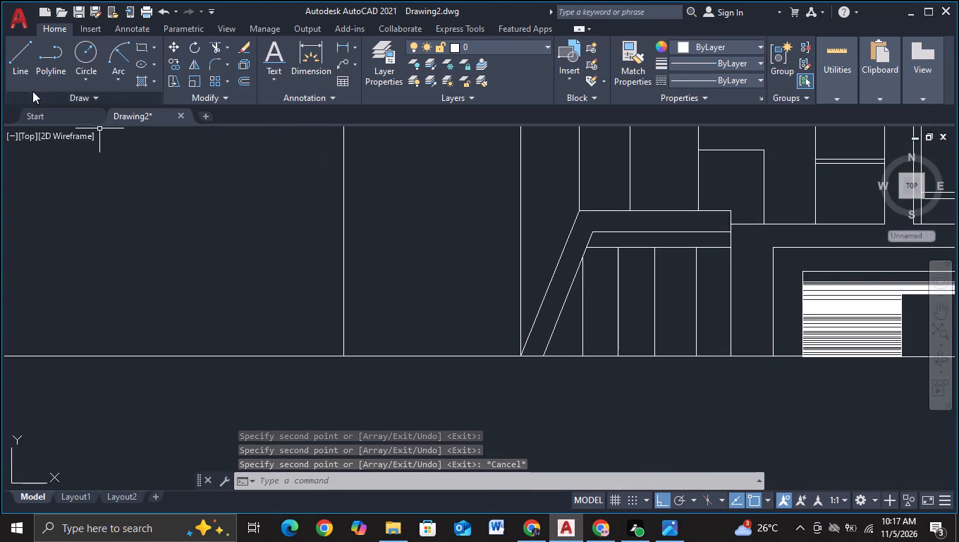
click(3, 66)
click(13, 68)
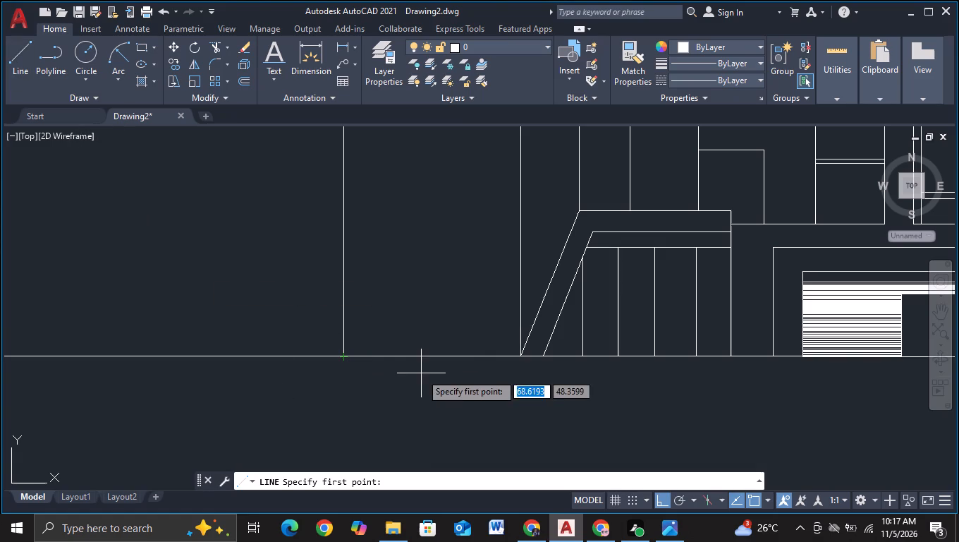
click(429, 357)
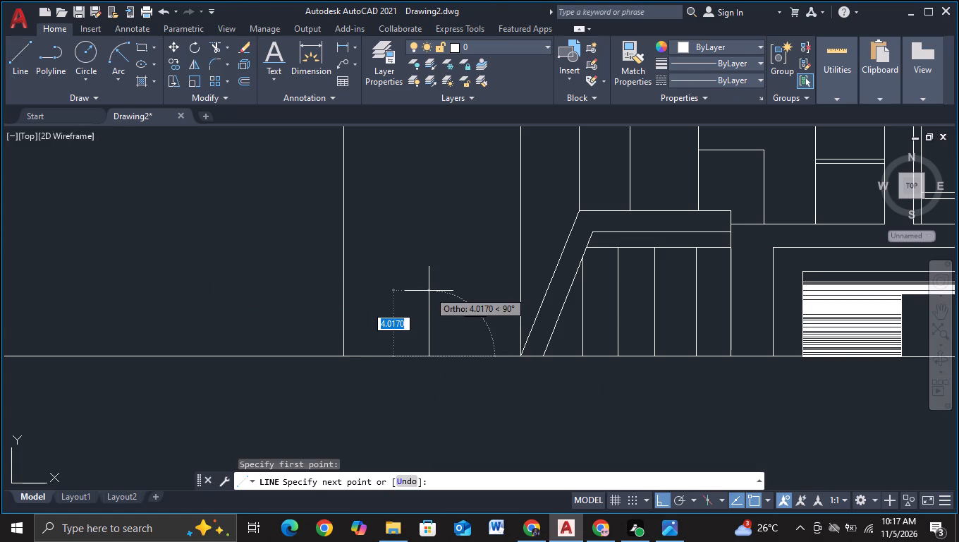
click(429, 279)
scroll(518, 289, up, 1)
click(536, 289)
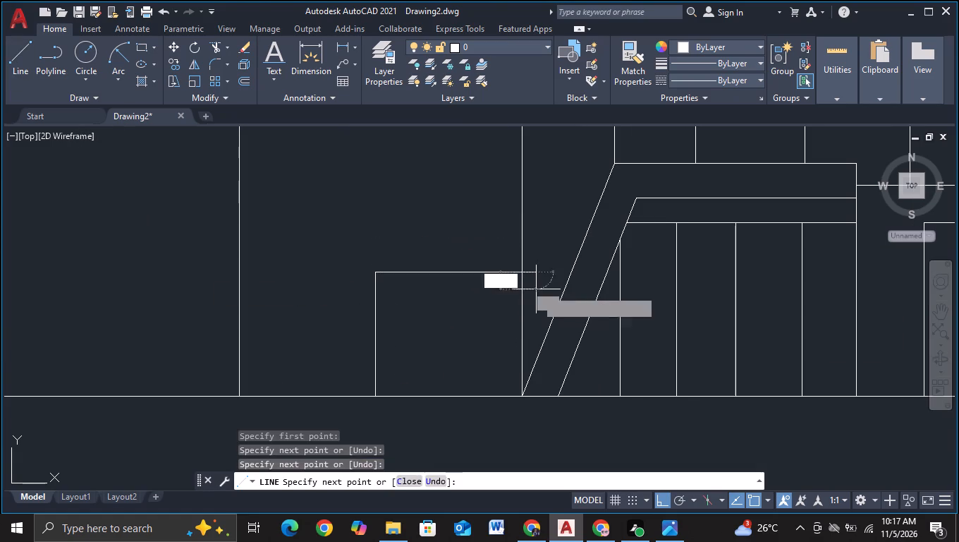
key(Escape)
Trim the new box's top line where it overhangs the vertical beside the left ramp.
click(215, 43)
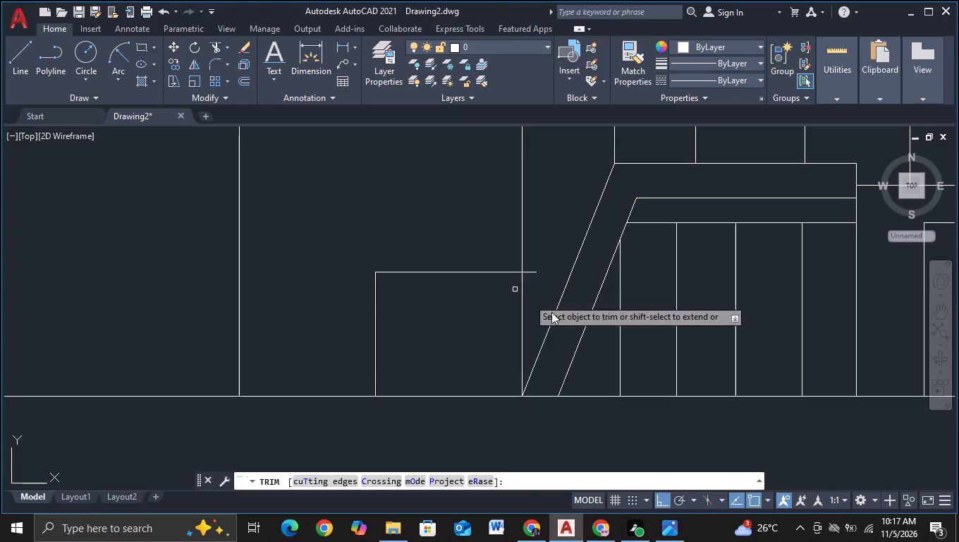
click(528, 270)
key(Escape)
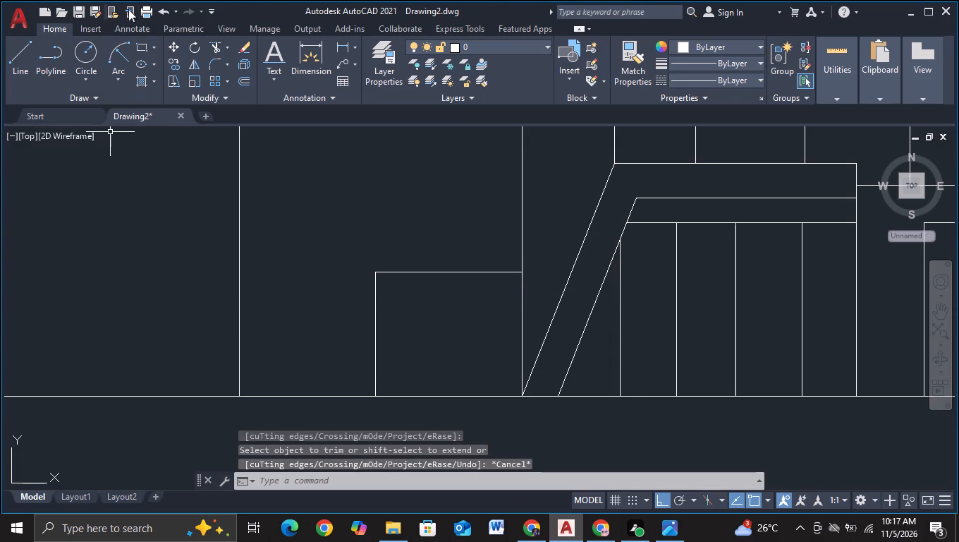
Copy the small ground-level box's top line slightly downward to form a double top edge.
click(433, 240)
click(407, 309)
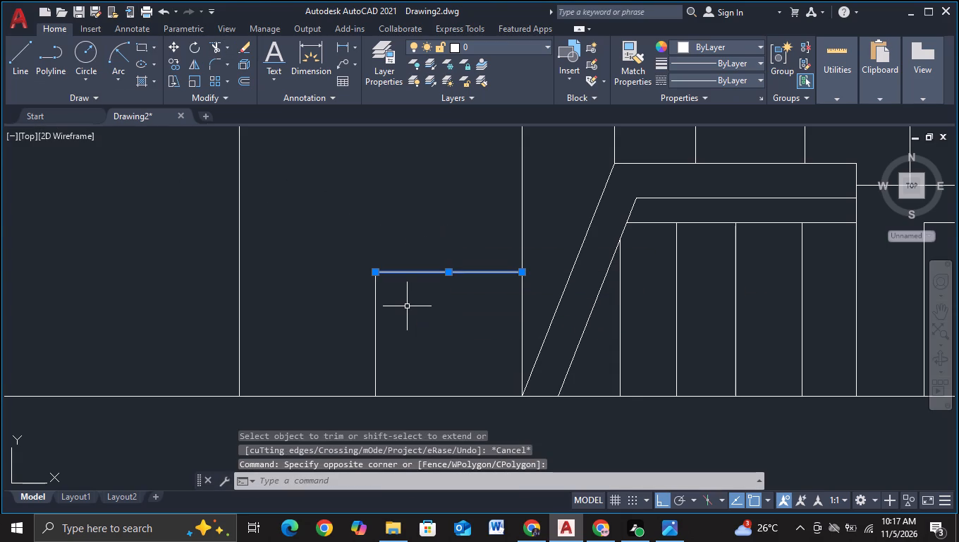
key(c)
double_click(432, 347)
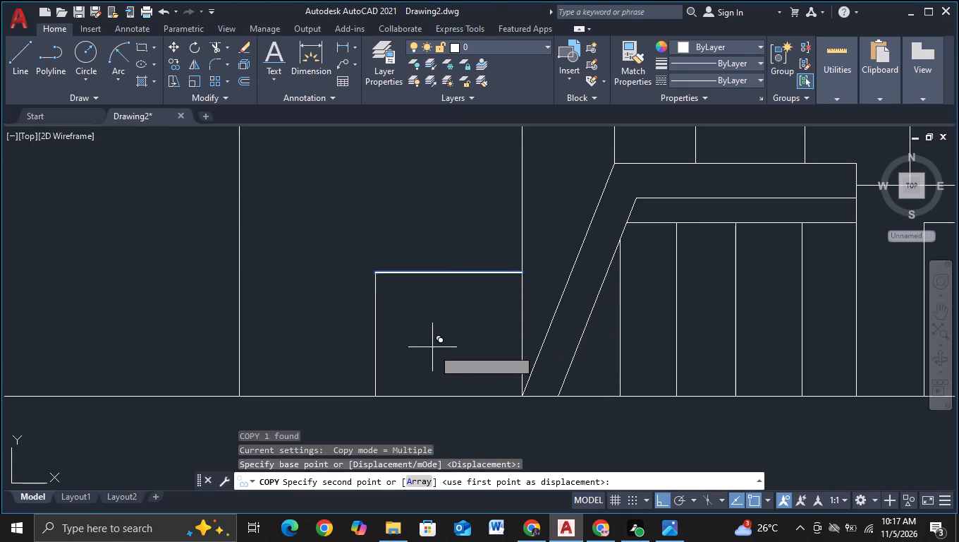
click(434, 356)
key(Escape)
Copy the ground-level box's left vertical about 0.3 units inward to form a double side edge.
click(398, 330)
click(348, 335)
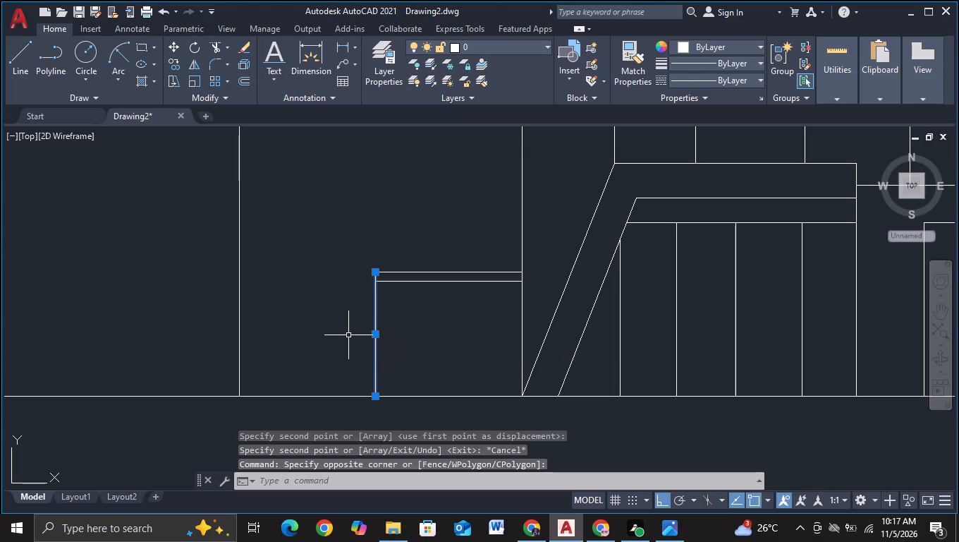
key(c)
double_click(419, 380)
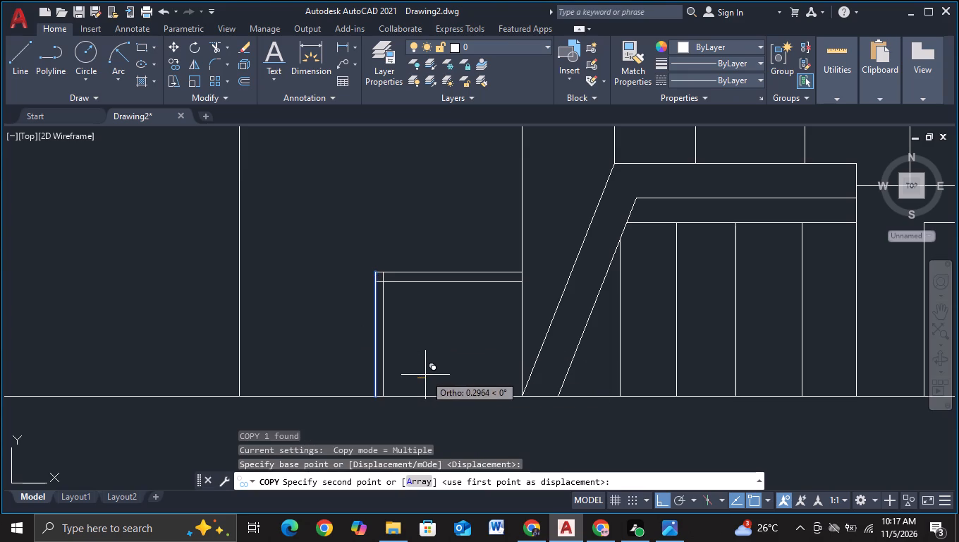
click(425, 375)
key(Escape)
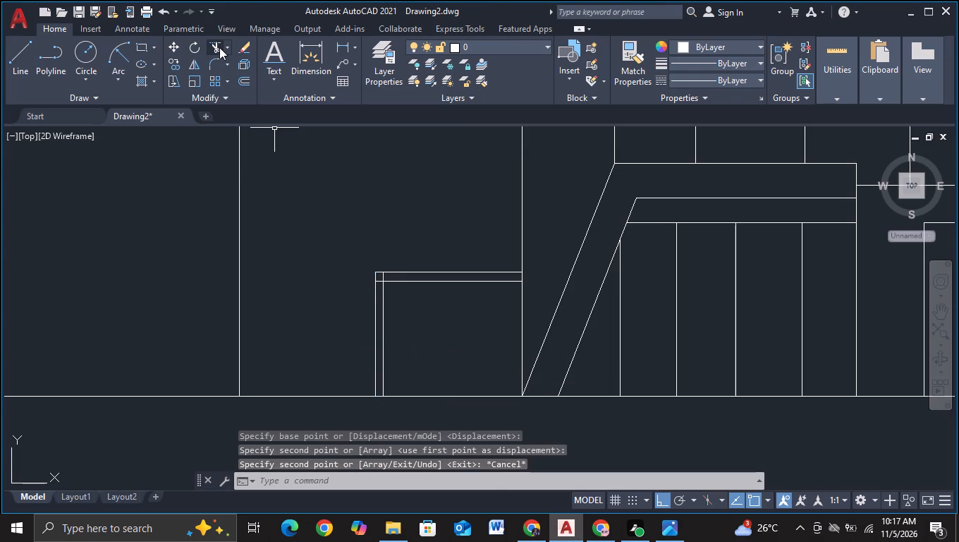
Trim the inner top and side lines where they overrun each other at the box frame's upper-left corner.
click(219, 47)
click(381, 275)
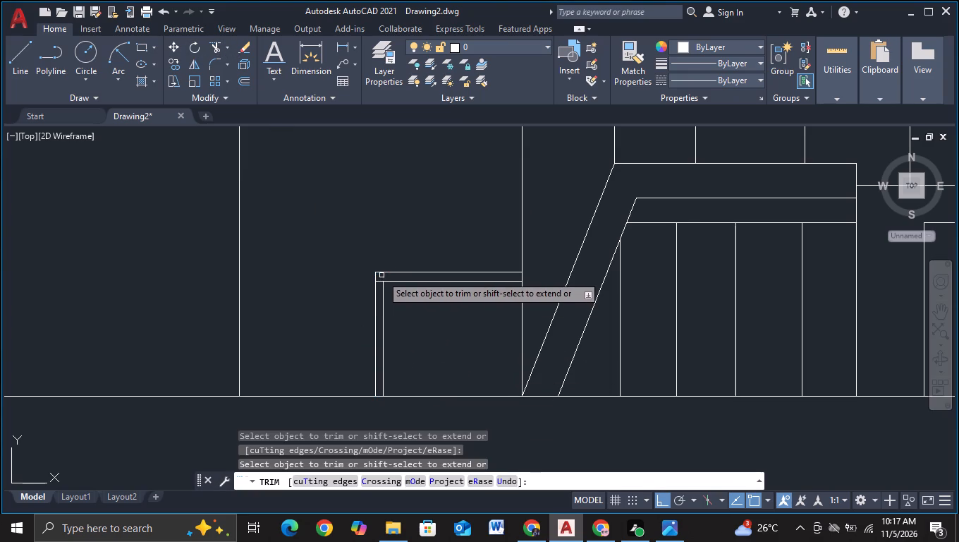
click(379, 284)
key(Escape)
scroll(379, 279, up, 3)
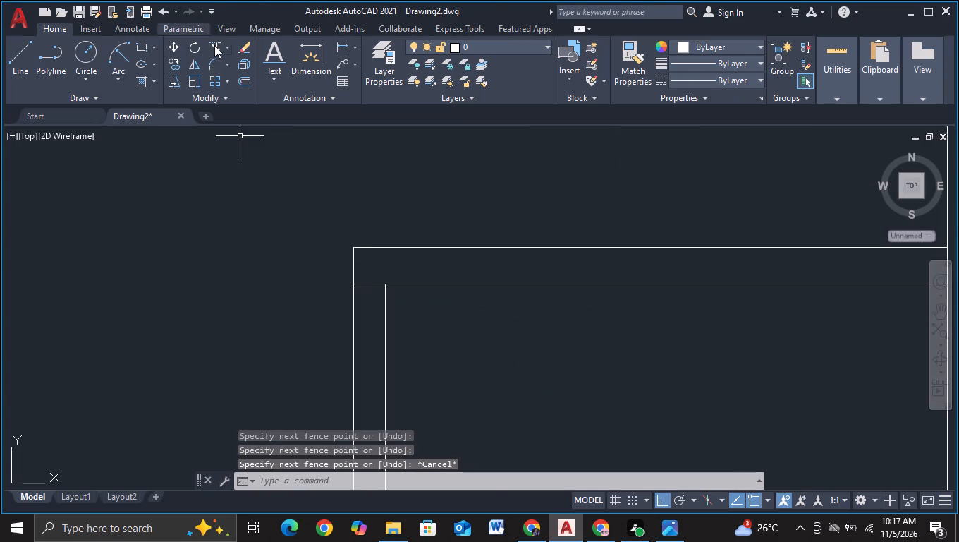
click(216, 47)
click(355, 272)
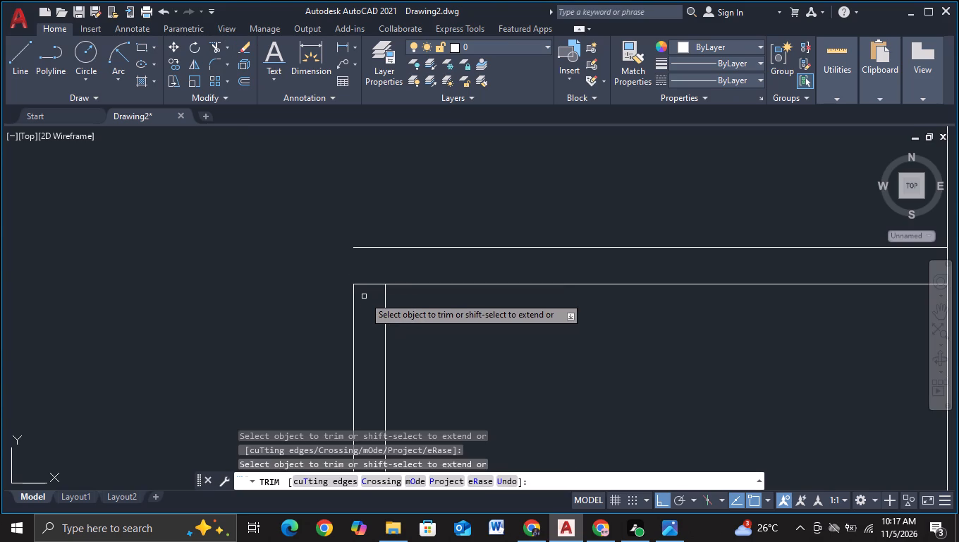
key(ctrl+z)
click(371, 273)
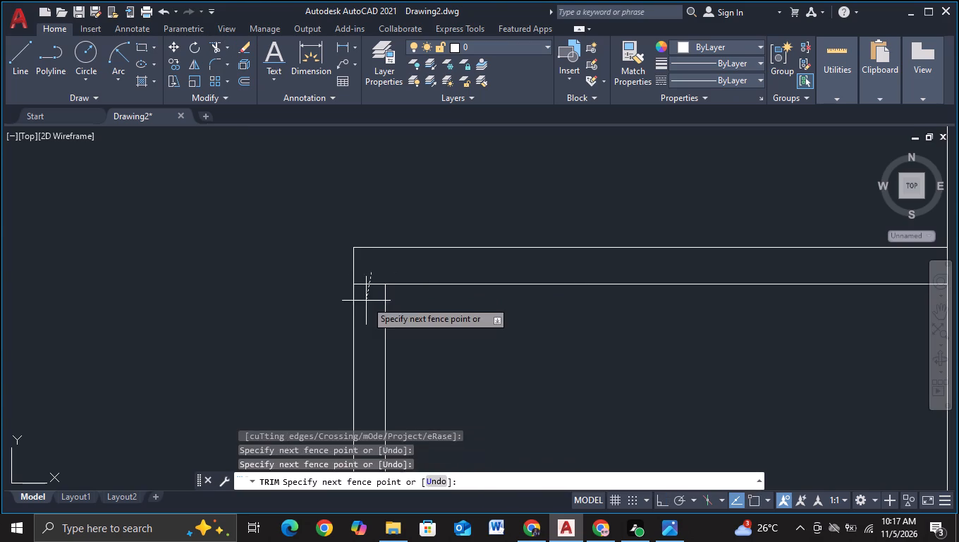
click(366, 301)
key(Escape)
Draw a thin slab outline leftward from the middle of the lower-left vertical, with a short drop and a return line running past that vertical.
scroll(450, 320, down, 2)
scroll(487, 363, down, 2)
middle_drag(495, 385, 500, 373)
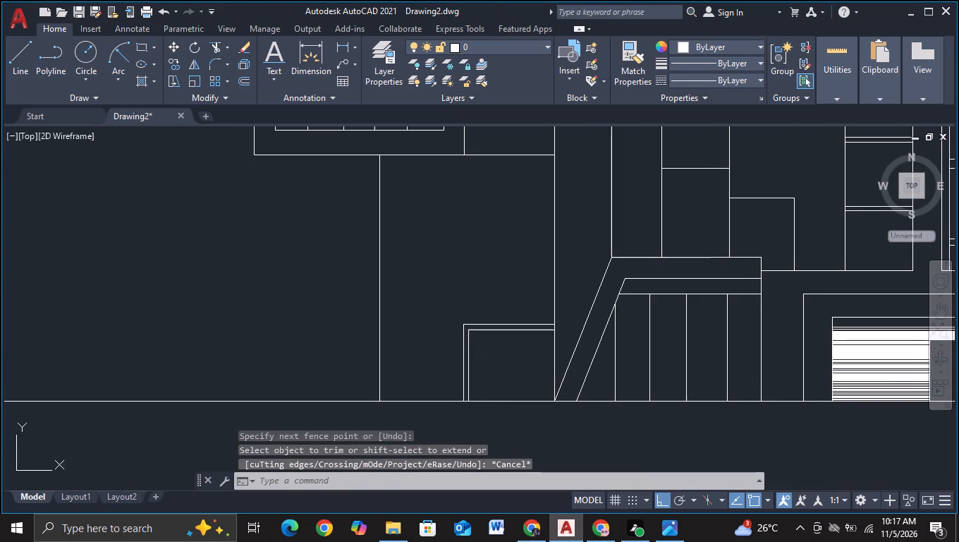
middle_drag(392, 308, 442, 358)
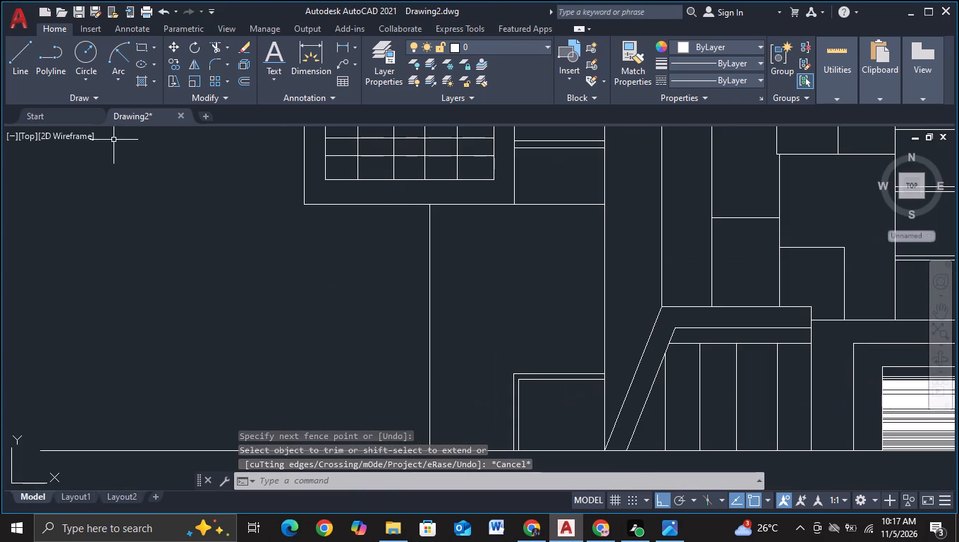
click(28, 57)
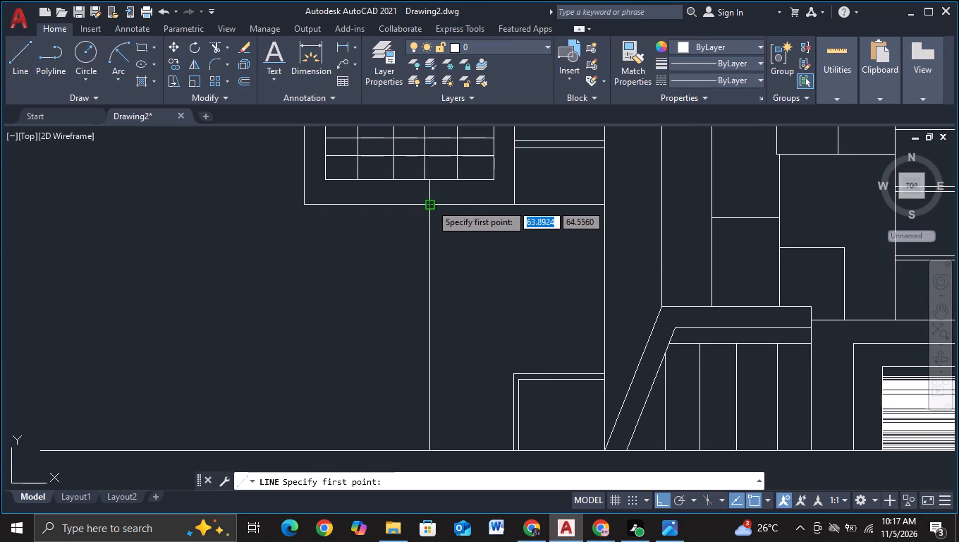
click(429, 311)
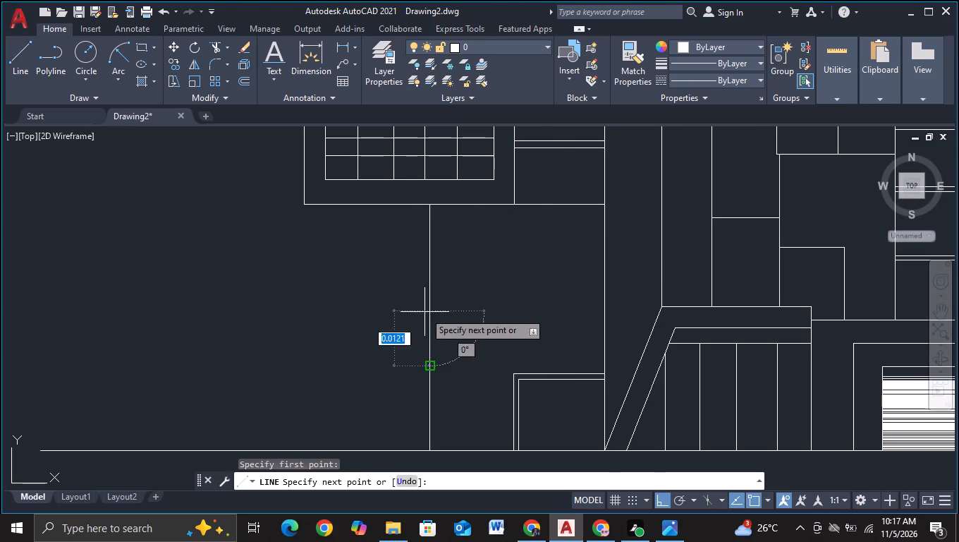
click(178, 294)
click(178, 324)
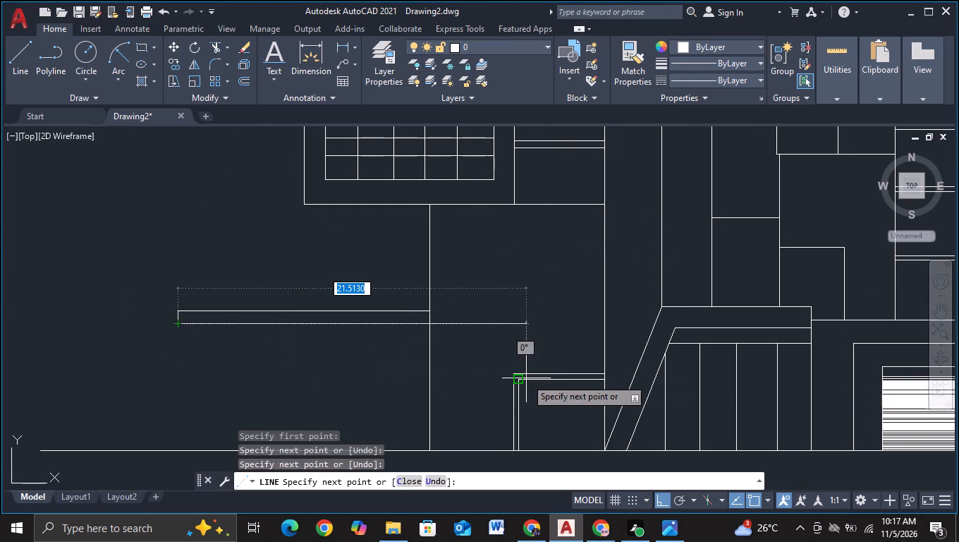
click(515, 329)
key(Escape)
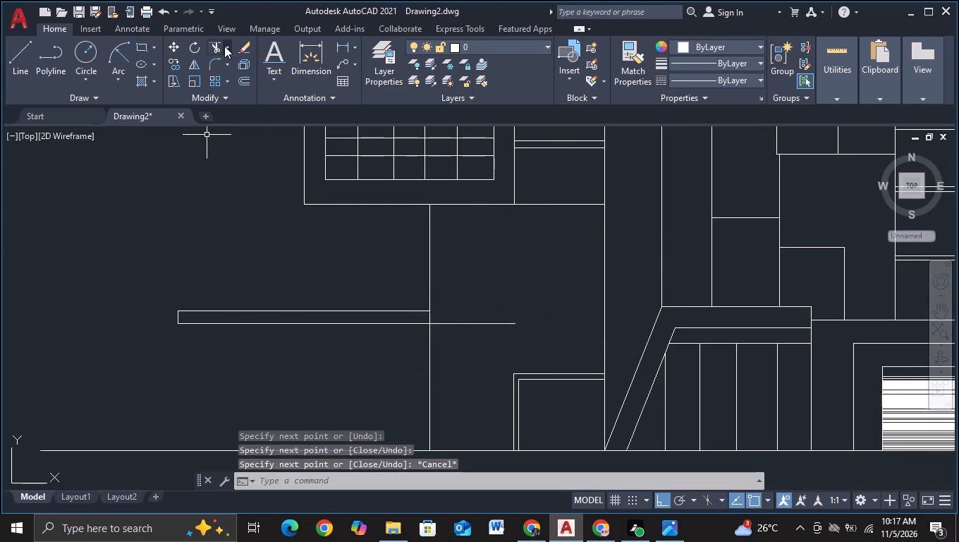
Trim the slab's lower line where it overhangs to the right of the lower-left vertical.
click(209, 50)
click(464, 296)
click(452, 358)
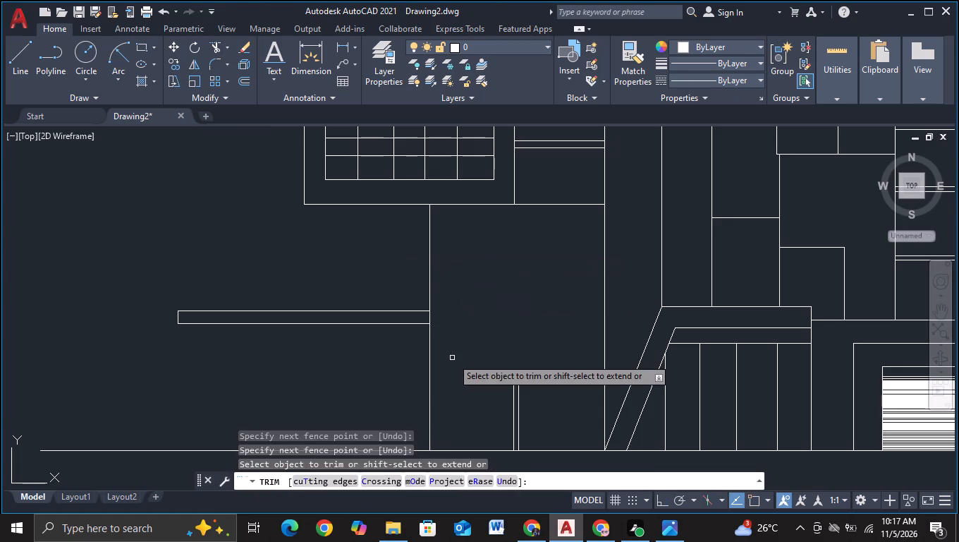
key(Escape)
Draw a vertical post line about 9 units long from the slab's underside near its left end down past the ground line.
middle_drag(452, 358, 492, 272)
click(16, 62)
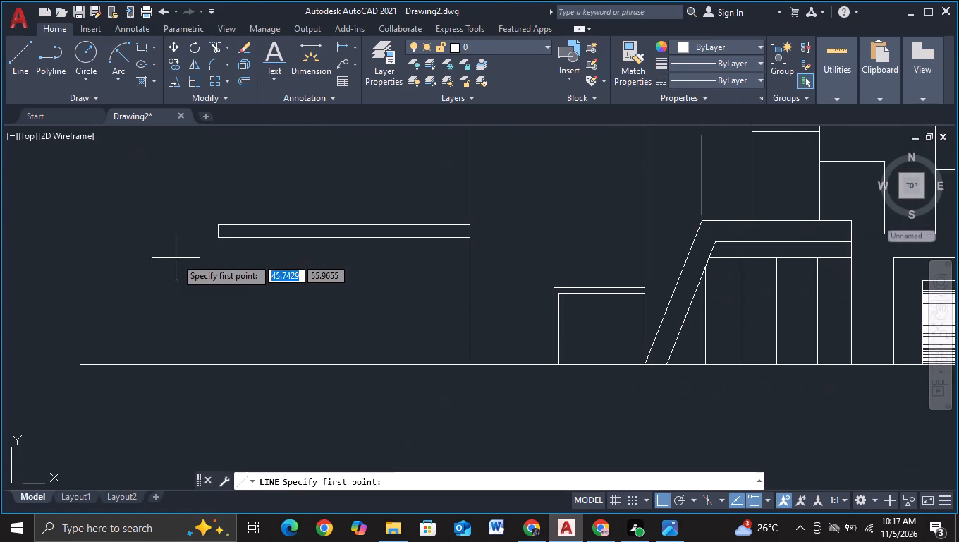
click(261, 242)
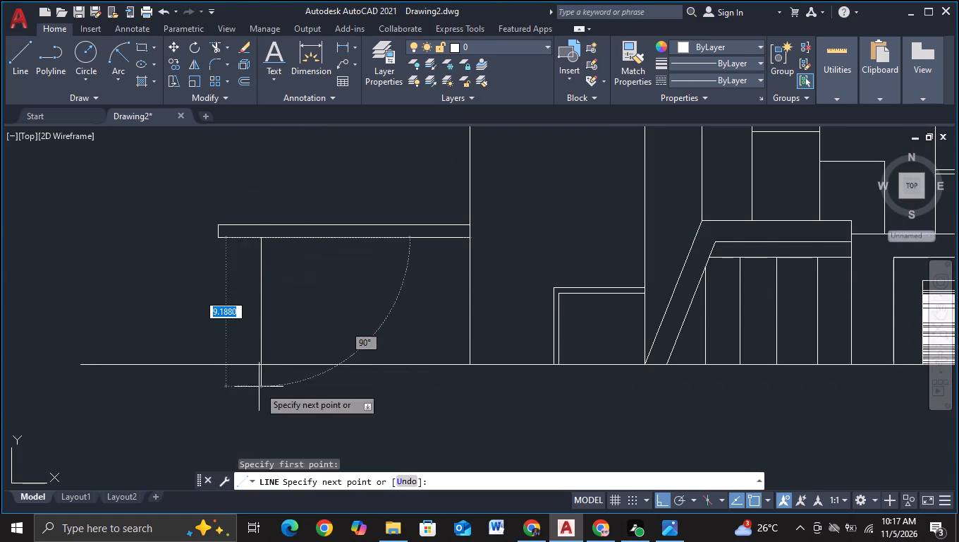
click(259, 388)
key(Escape)
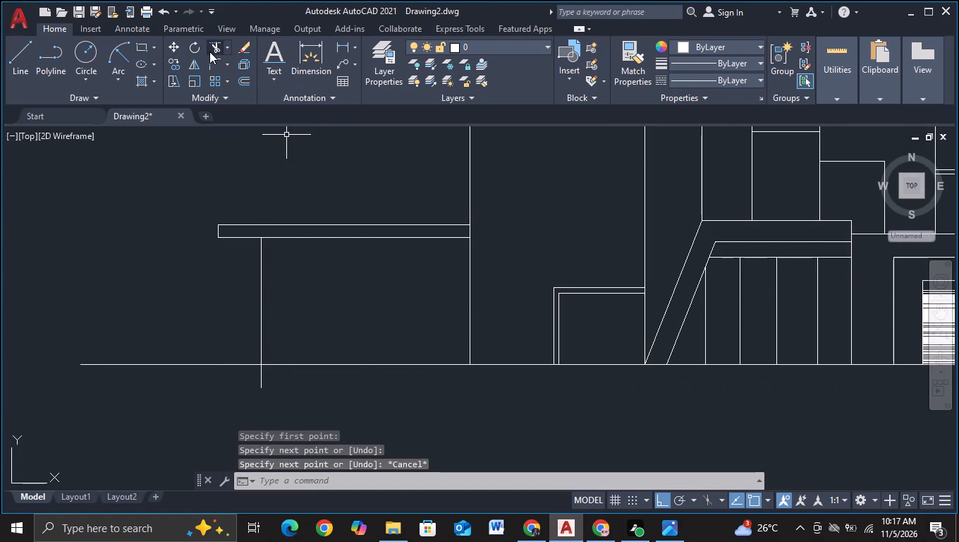
Trim the slab's vertical post line where it extends below the ground line.
click(210, 49)
click(265, 377)
click(233, 373)
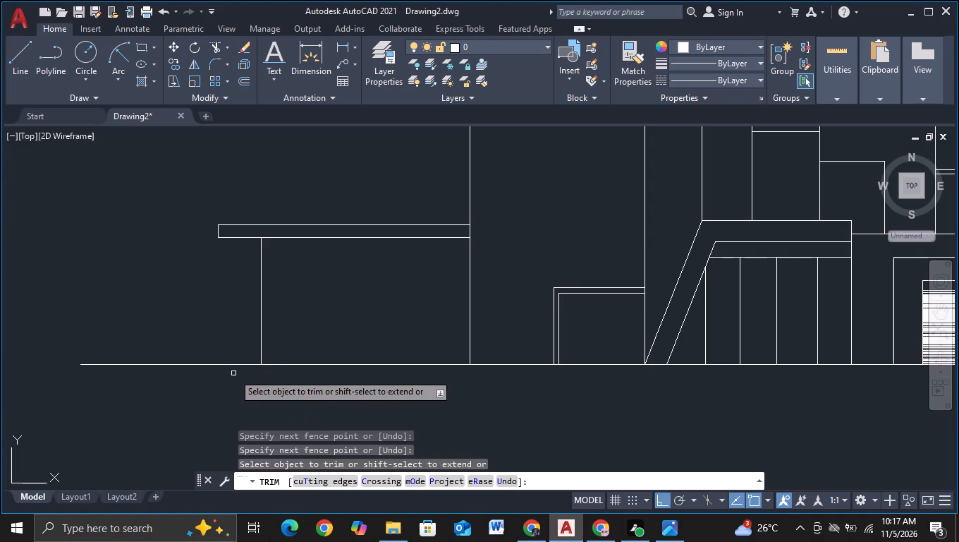
scroll(233, 373, down, 3)
key(Escape)
Draw a diagonal line from the left grid box's lower-left corner down to where the slab's top line meets the vertical.
scroll(274, 384, up, 2)
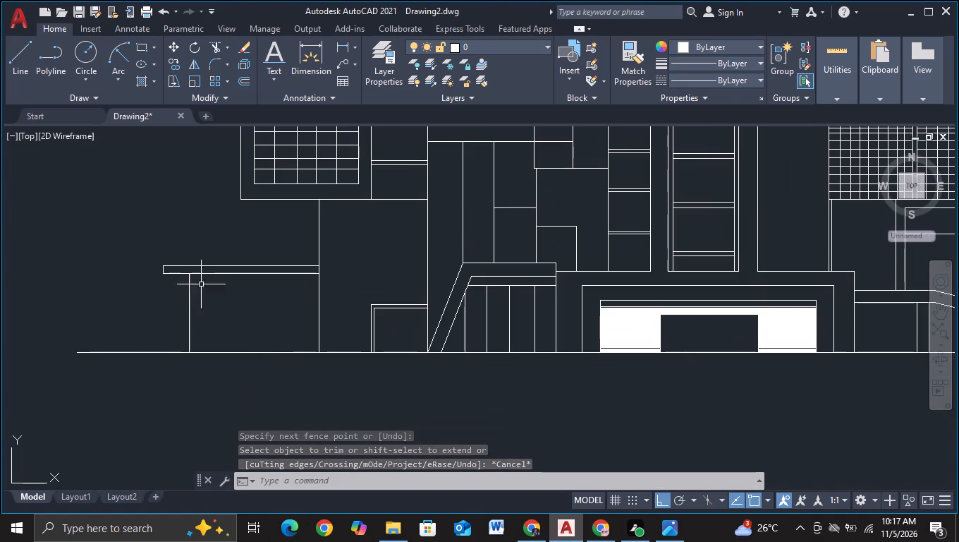
click(20, 74)
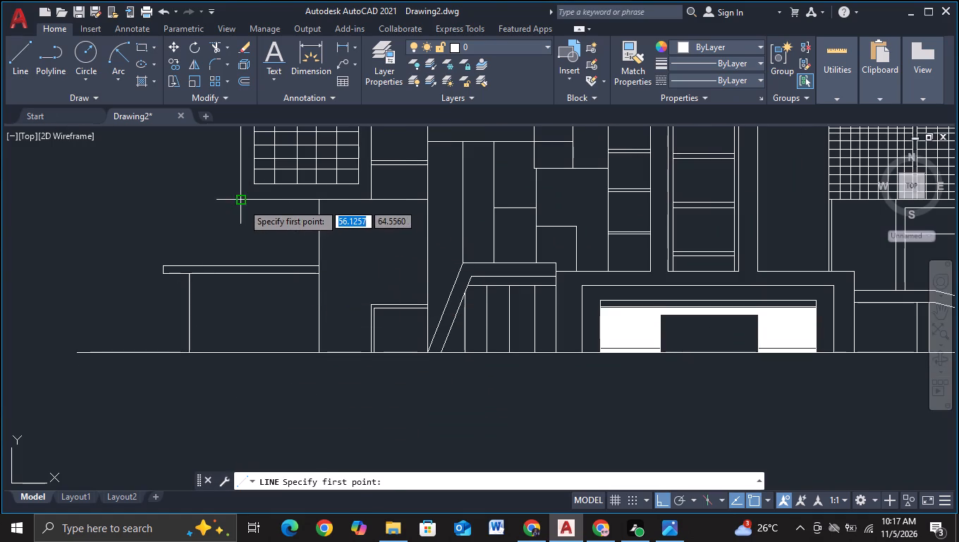
click(243, 203)
click(318, 266)
key(Escape)
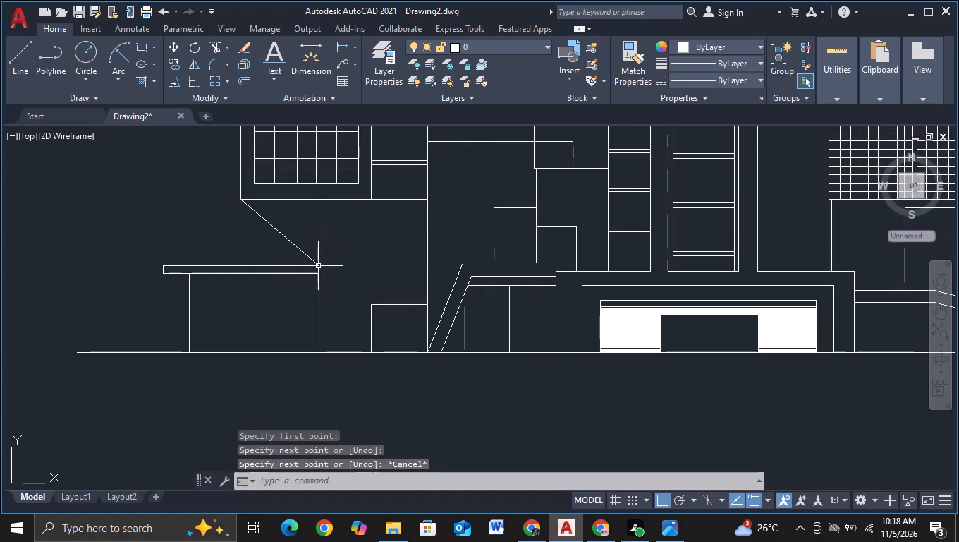
Draw a vertical line about 13 units tall from the ground line up through the slab and past the diagonal, near the slab's inner end.
scroll(260, 328, down, 1)
middle_drag(261, 329, 256, 344)
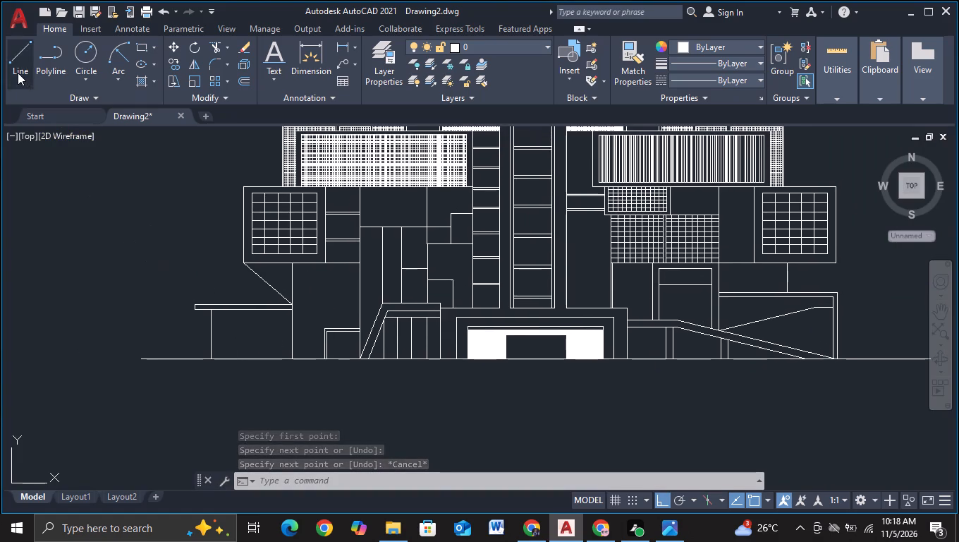
click(18, 73)
scroll(232, 319, up, 2)
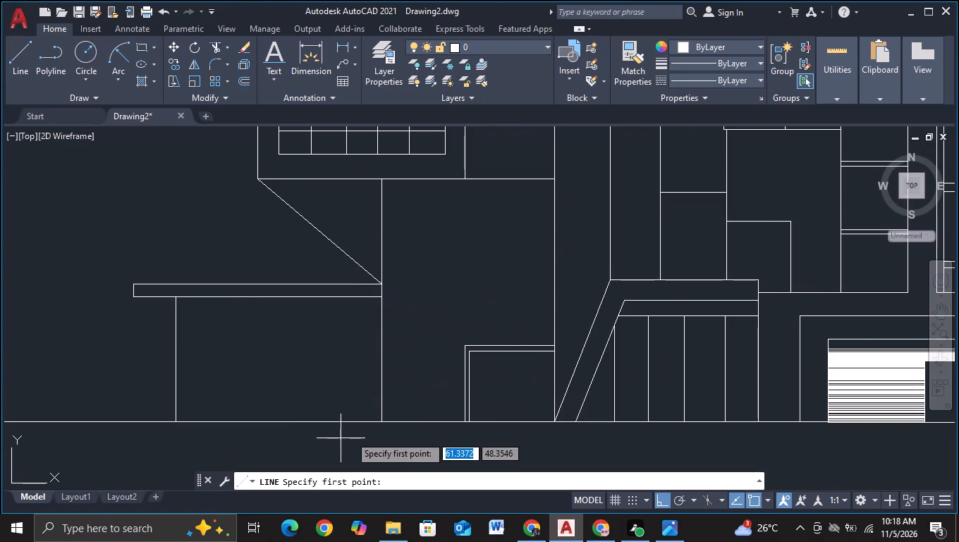
click(348, 420)
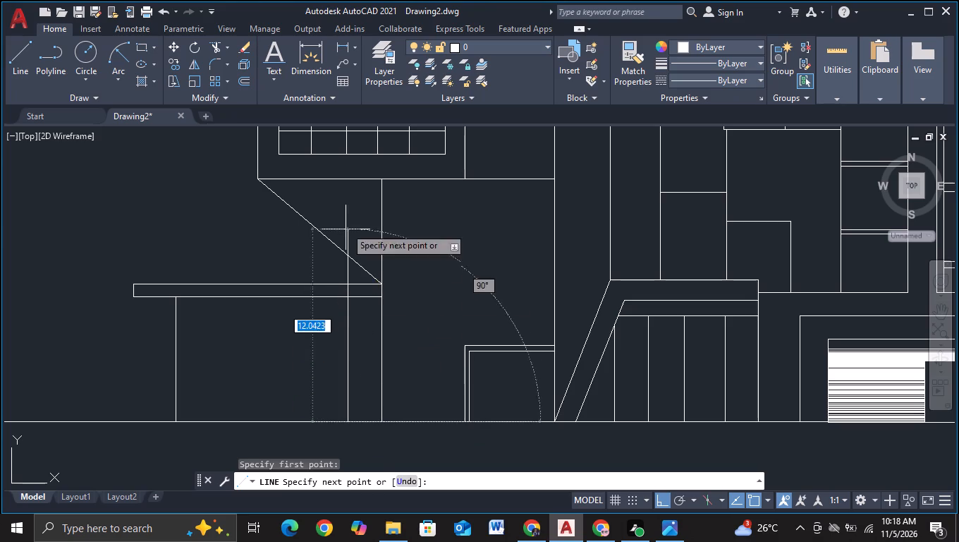
click(348, 217)
key(Escape)
Draw a line over the diagonal from the left grid box's lower-left corner to its crossing with the new vertical.
click(21, 80)
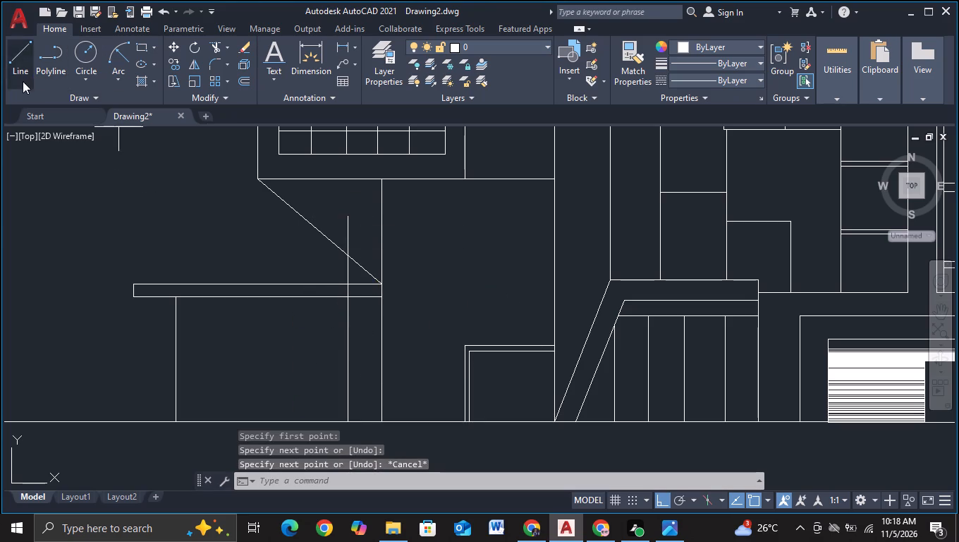
click(259, 181)
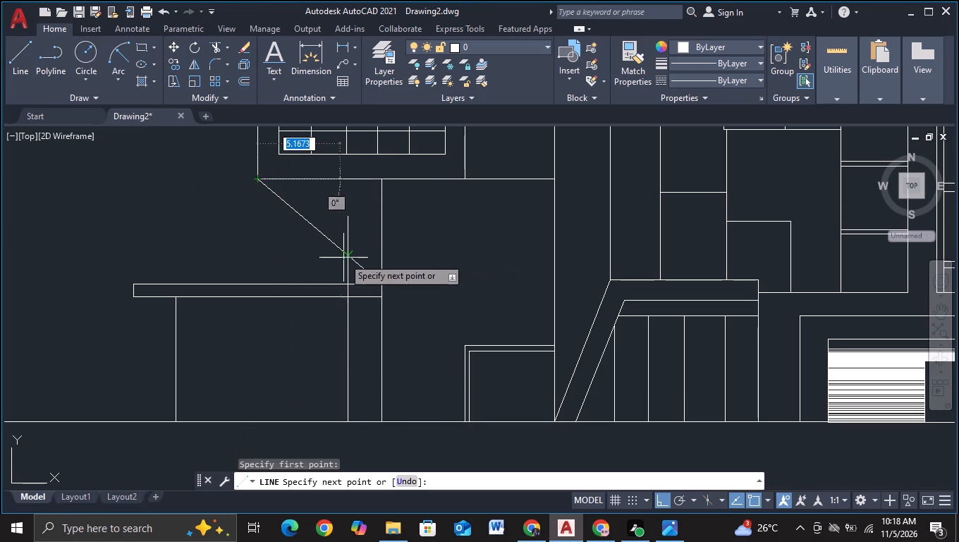
click(343, 258)
key(Escape)
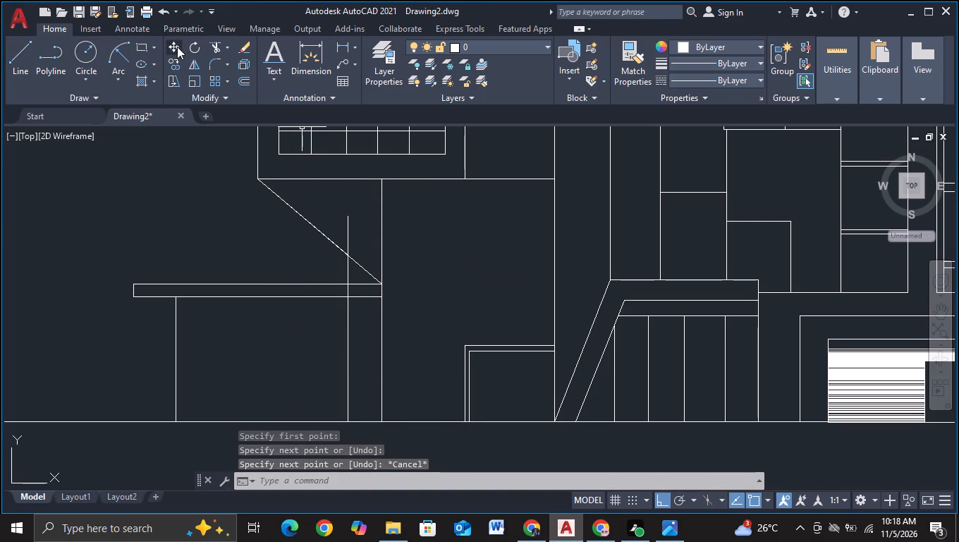
Trim the diagonal and both slab lines beyond the new vertical, and the vertical's stub above the diagonal.
click(218, 49)
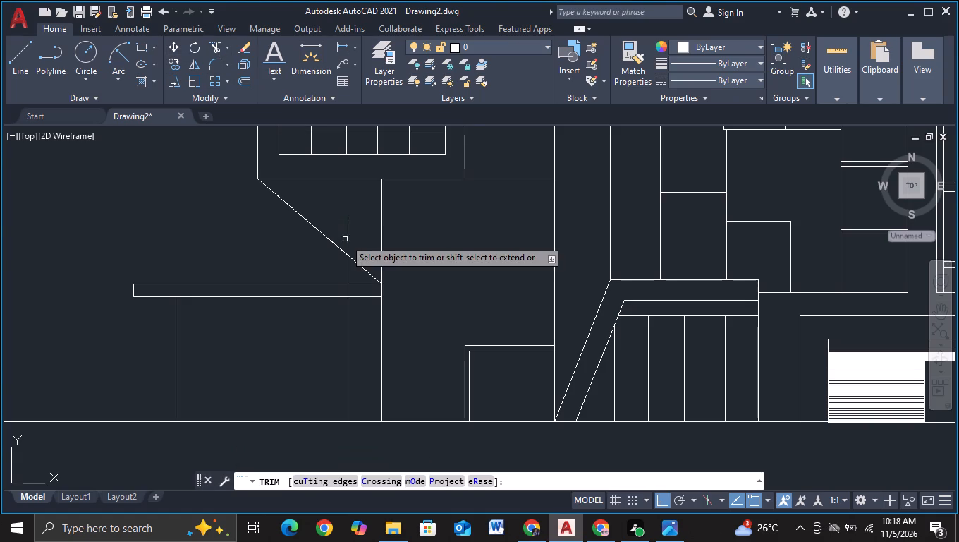
click(367, 270)
click(365, 269)
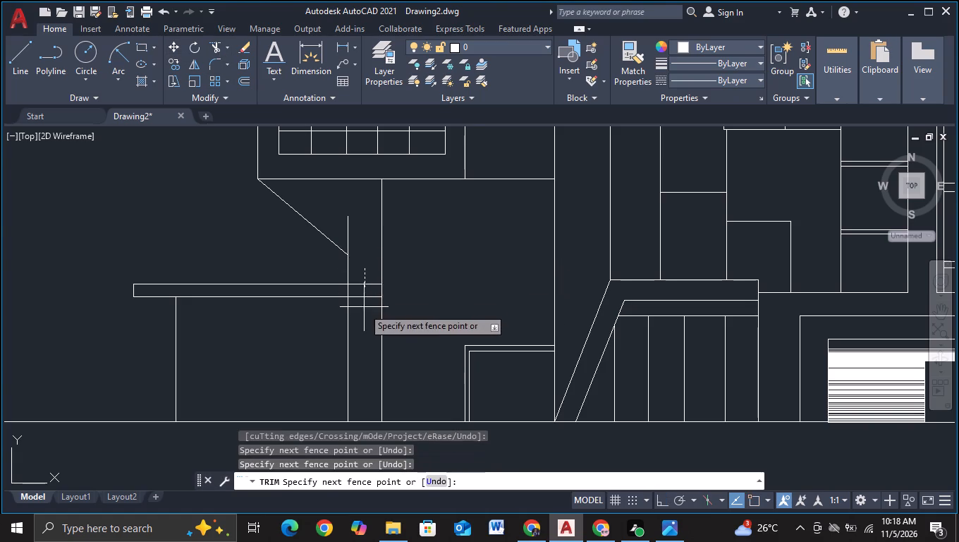
click(363, 311)
click(357, 218)
click(338, 224)
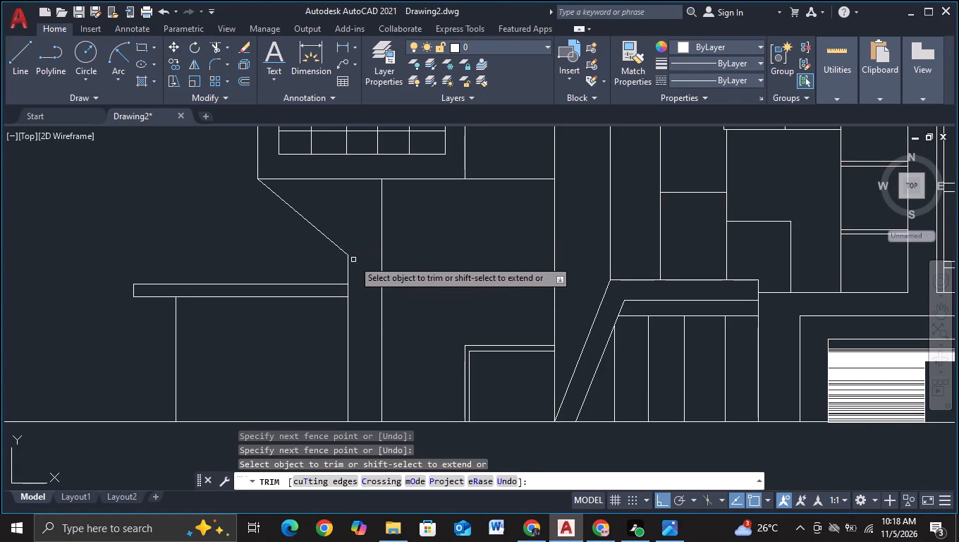
key(Escape)
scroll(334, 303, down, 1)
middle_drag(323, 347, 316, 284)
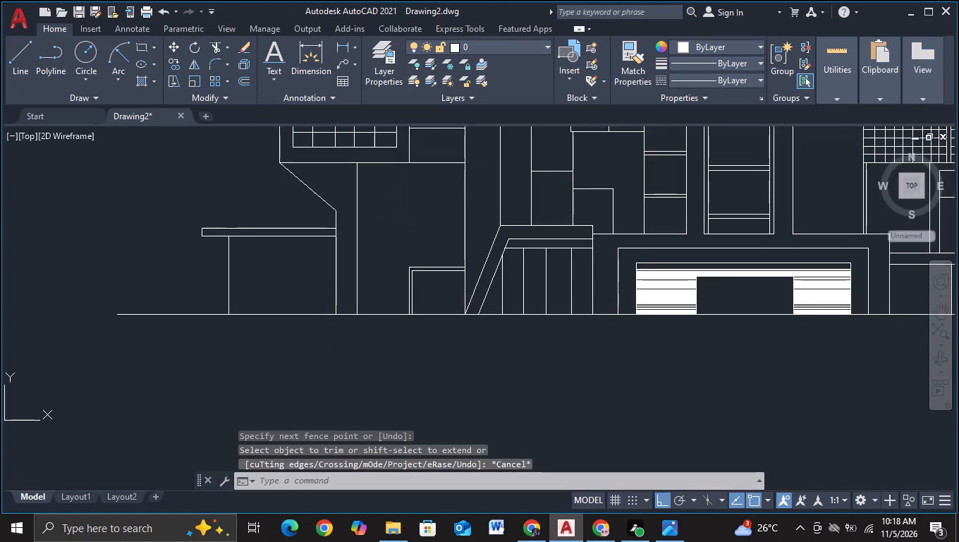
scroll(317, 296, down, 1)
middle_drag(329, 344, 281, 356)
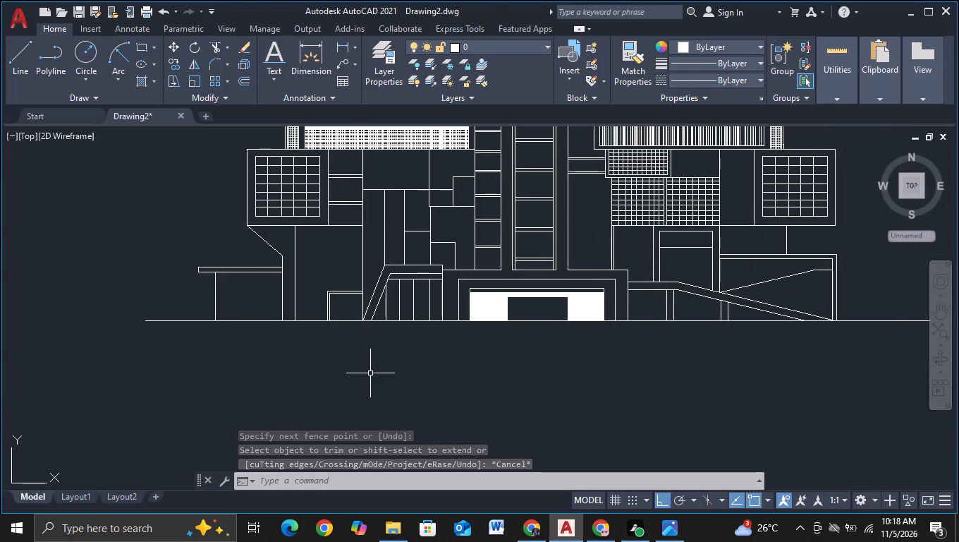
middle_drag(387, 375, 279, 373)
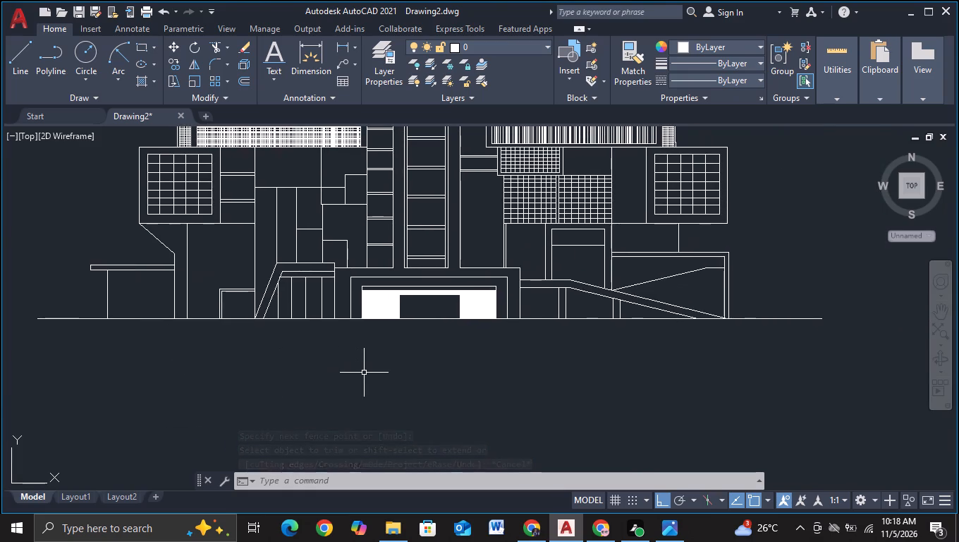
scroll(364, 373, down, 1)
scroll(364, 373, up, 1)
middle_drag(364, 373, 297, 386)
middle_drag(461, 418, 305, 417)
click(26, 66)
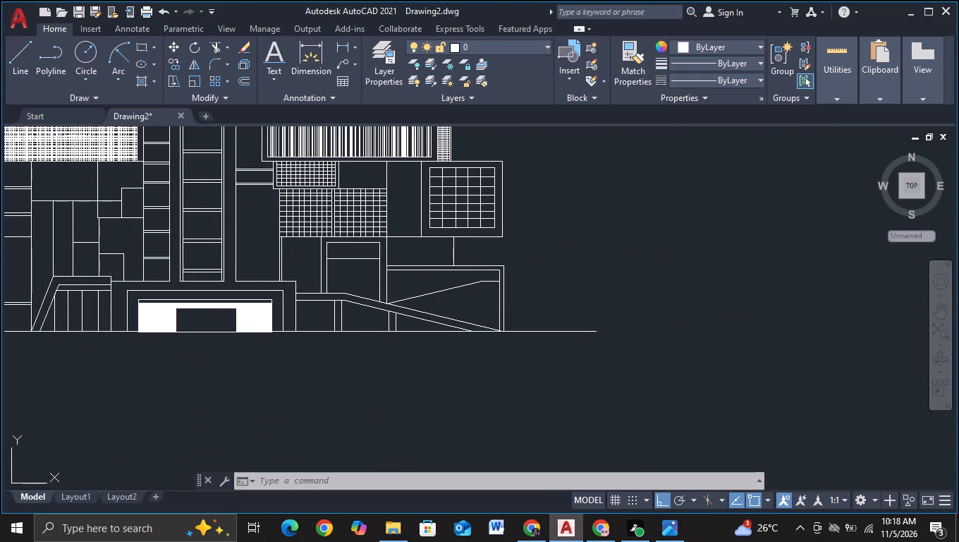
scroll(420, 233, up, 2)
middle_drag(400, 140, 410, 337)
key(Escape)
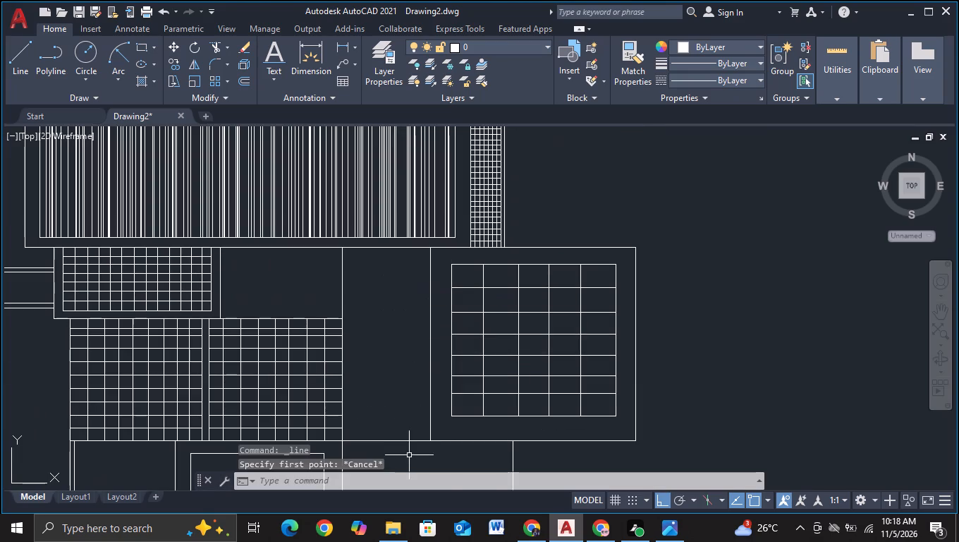
Copy the bottom edge of the narrow panel beside the right grid box upward twice, forming a double-line band in the panel's upper part.
click(406, 457)
click(404, 428)
middle_drag(404, 427, 384, 323)
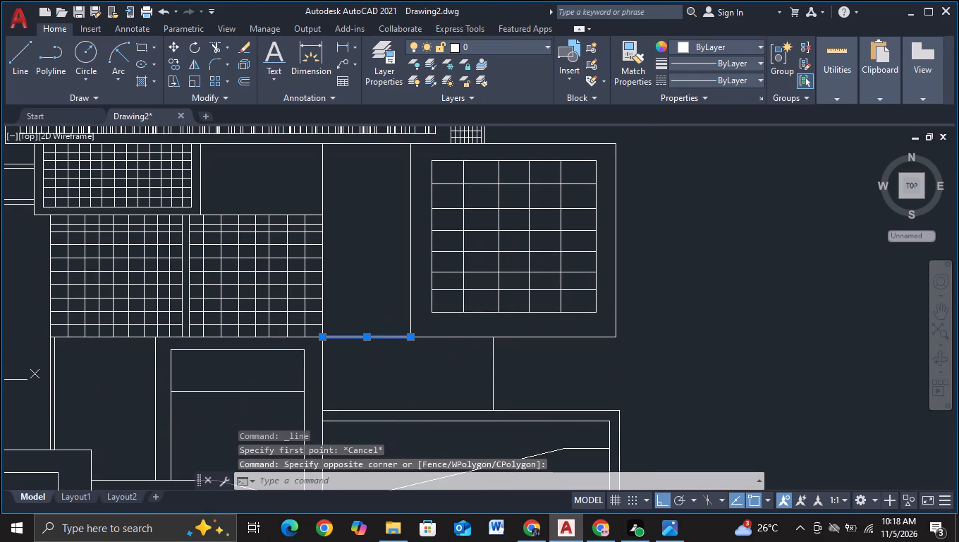
key(c)
double_click(420, 373)
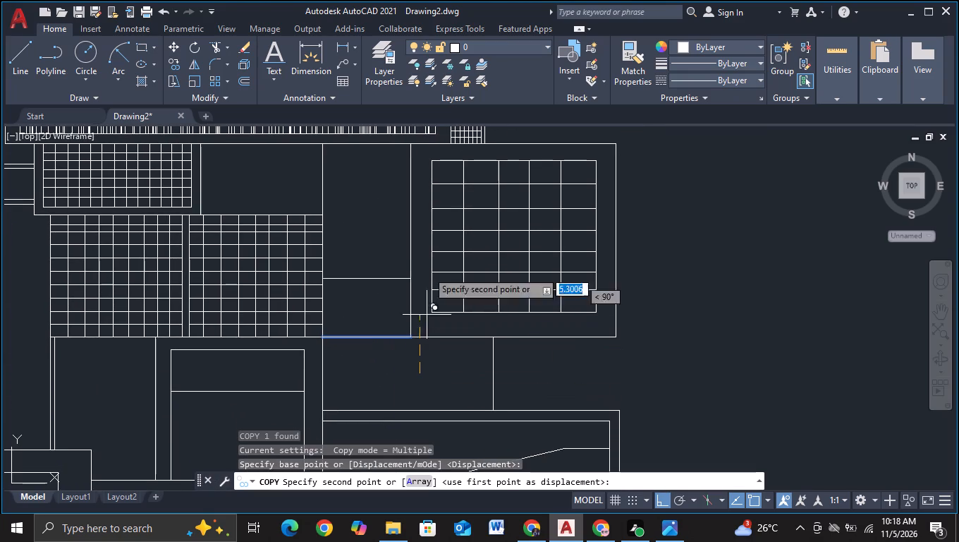
click(419, 215)
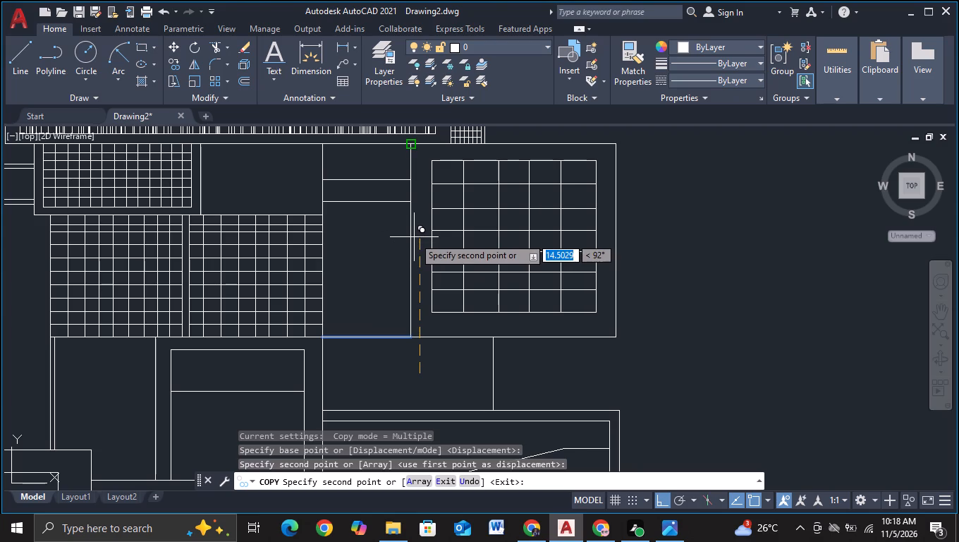
key(F3)
click(414, 237)
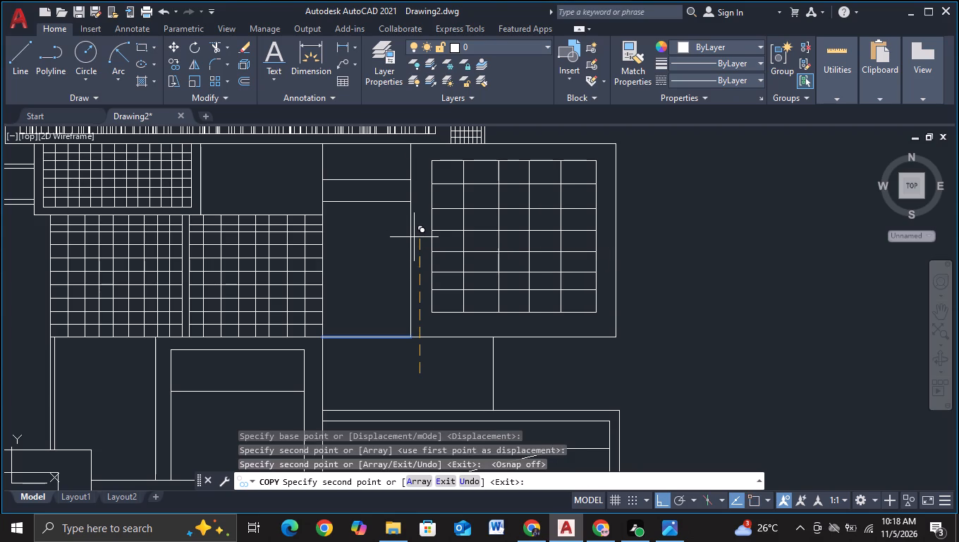
key(F3)
key(Escape)
Draw a horizontal line from the lower-left corner of the lower grid panels leftward past the central tower's right edge.
scroll(414, 237, down, 1)
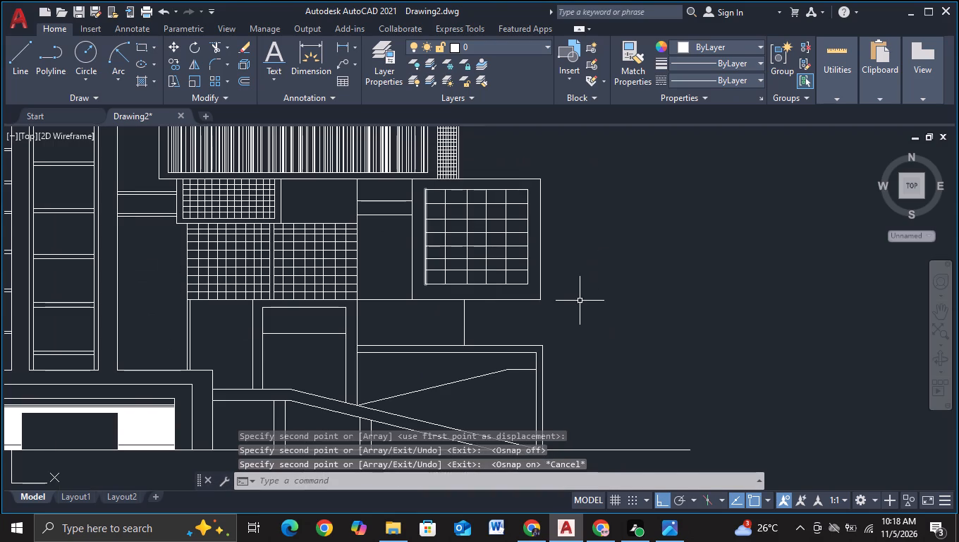
middle_drag(588, 304, 828, 341)
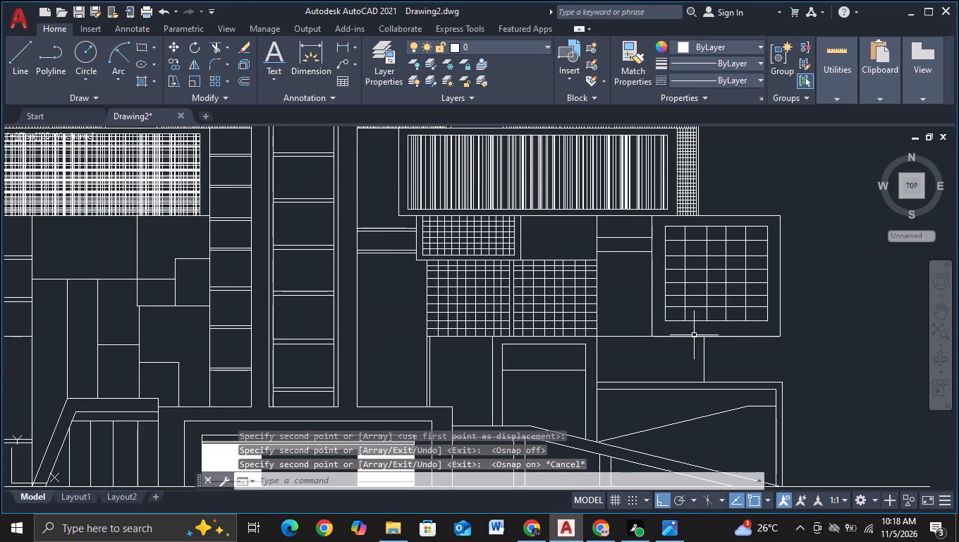
scroll(665, 331, down, 2)
scroll(506, 323, up, 2)
middle_drag(546, 353, 520, 379)
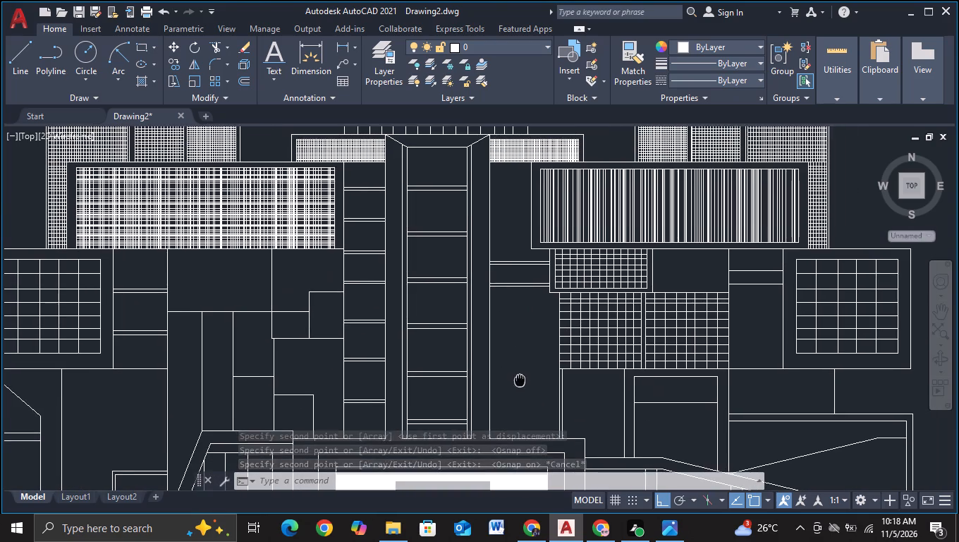
middle_drag(520, 379, 460, 366)
middle_drag(460, 359, 451, 301)
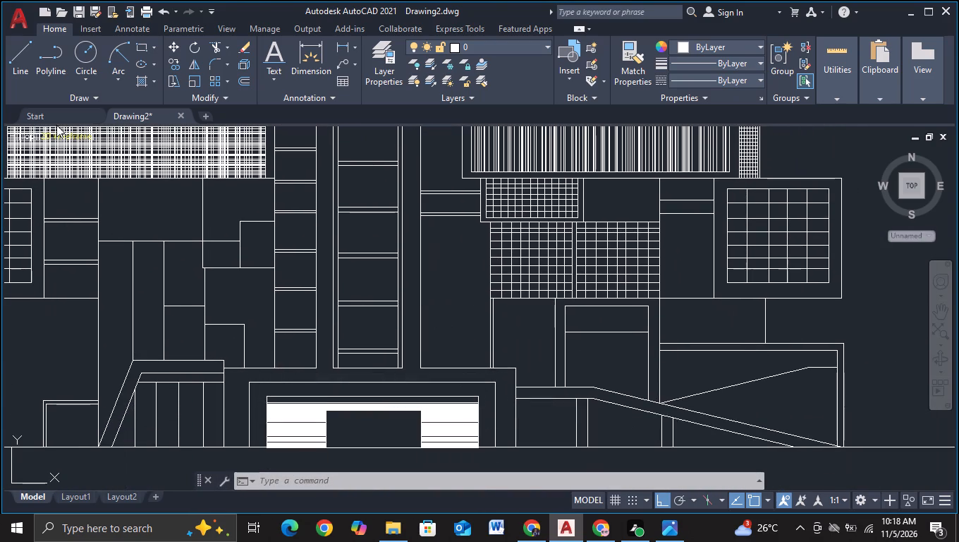
click(18, 73)
key(Escape)
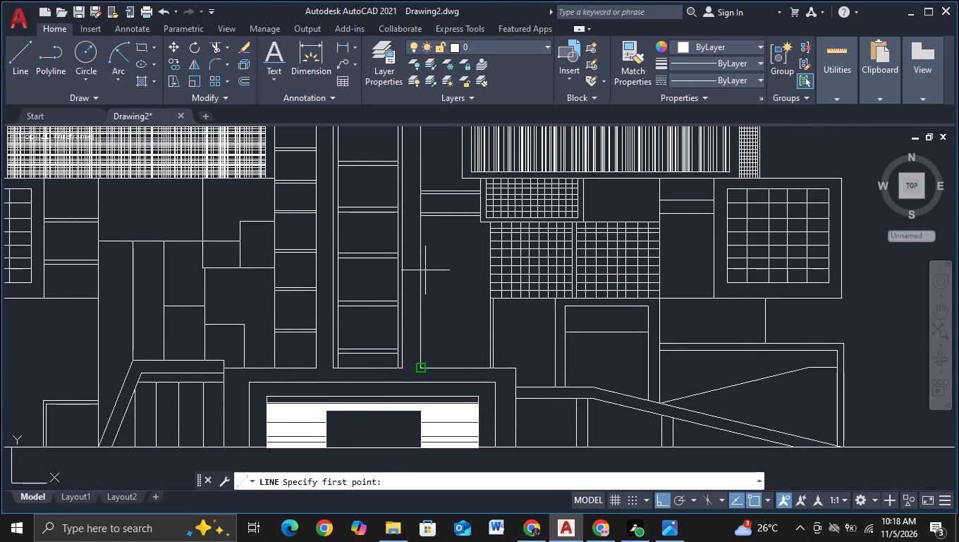
click(8, 62)
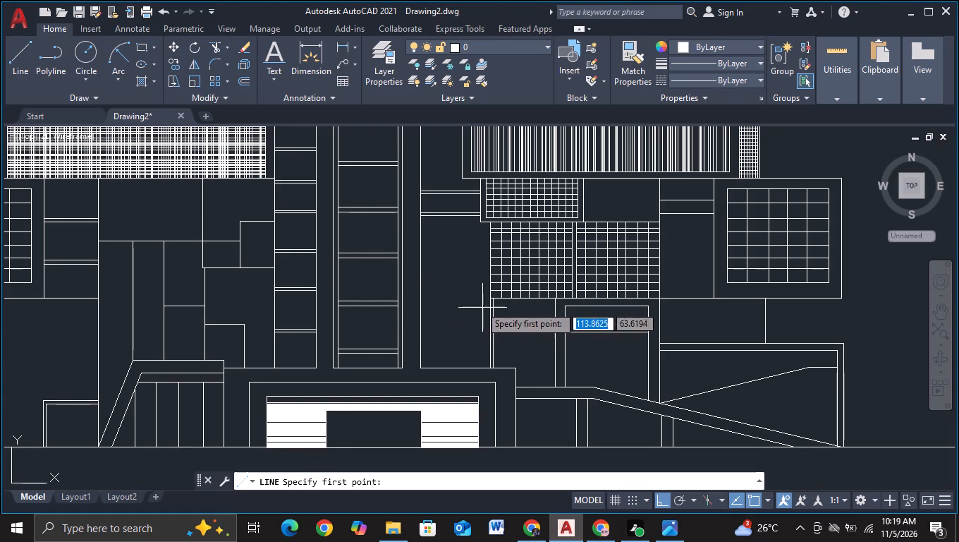
click(491, 302)
scroll(407, 299, up, 2)
click(407, 299)
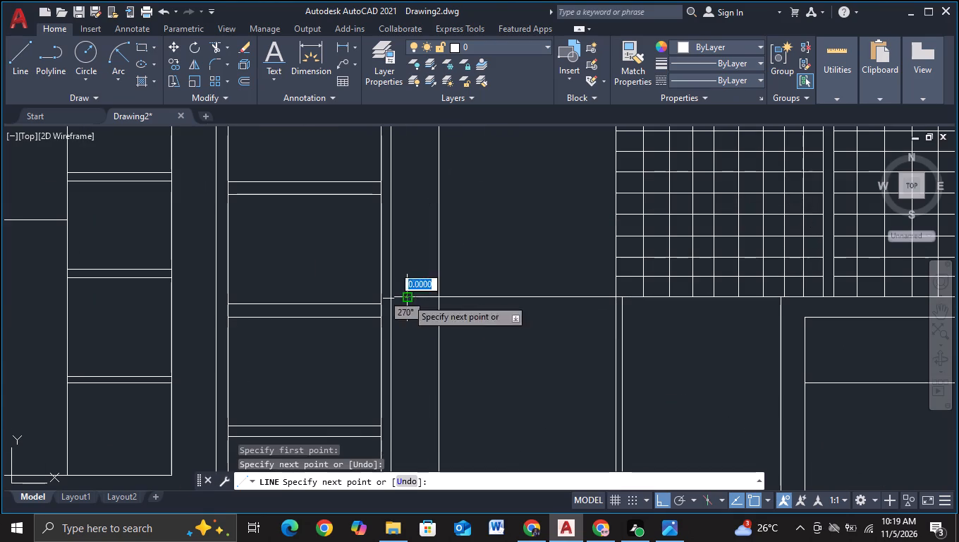
key(Escape)
Trim the new horizontal line where it overhangs inside the central tower's right edge.
click(214, 44)
click(425, 283)
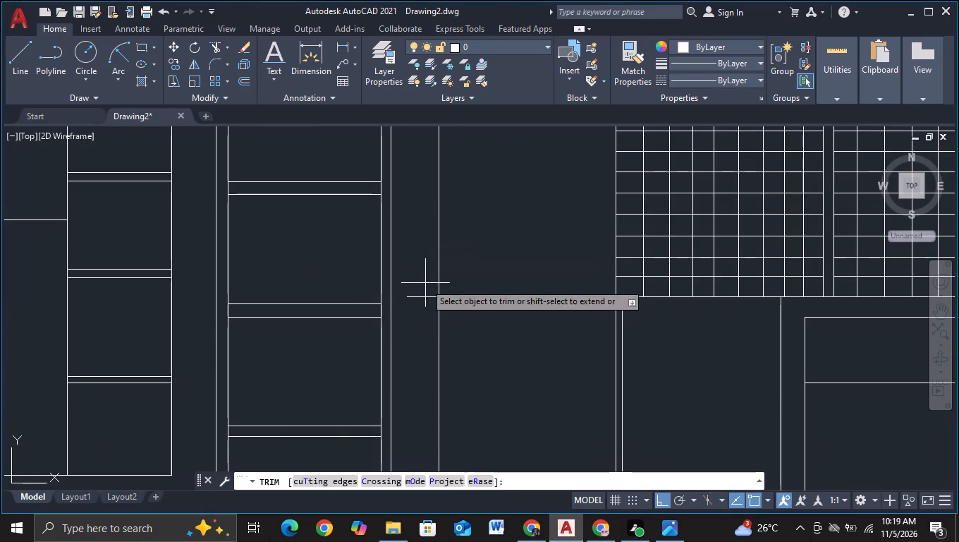
click(416, 349)
key(Escape)
Copy the horizontal line between the tower and the lower grid panels about 4.3 units straight up.
click(511, 332)
click(523, 257)
click(539, 231)
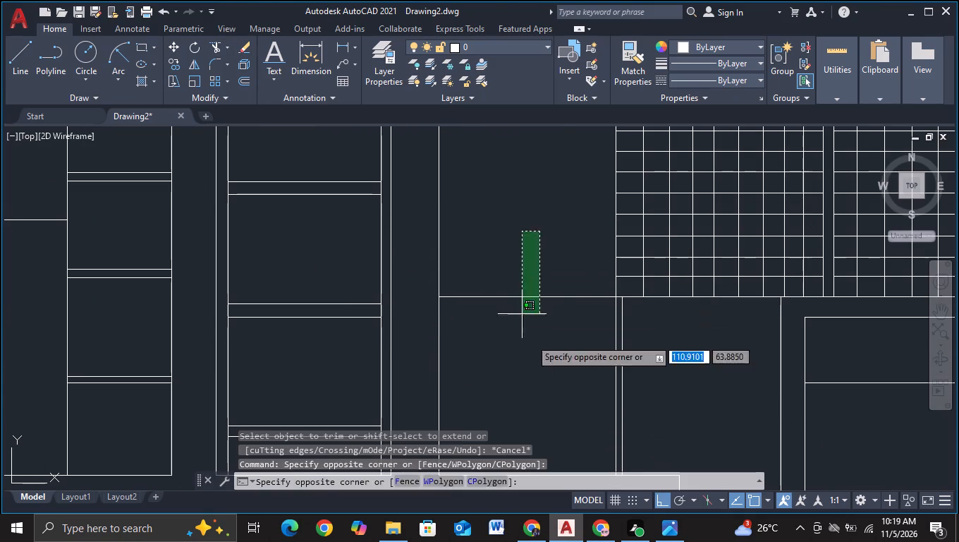
click(534, 344)
key(c)
click(576, 387)
drag(575, 387, 575, 378)
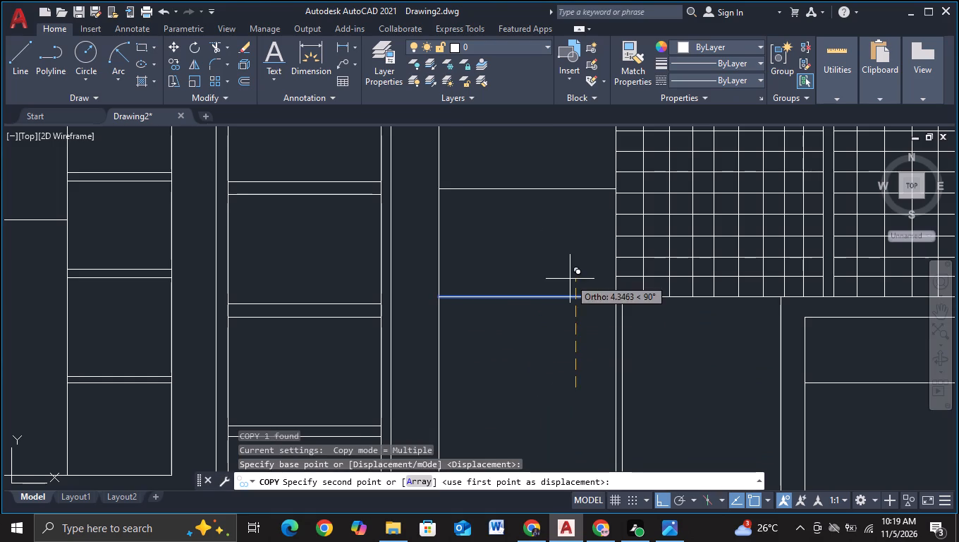
click(570, 279)
key(Escape)
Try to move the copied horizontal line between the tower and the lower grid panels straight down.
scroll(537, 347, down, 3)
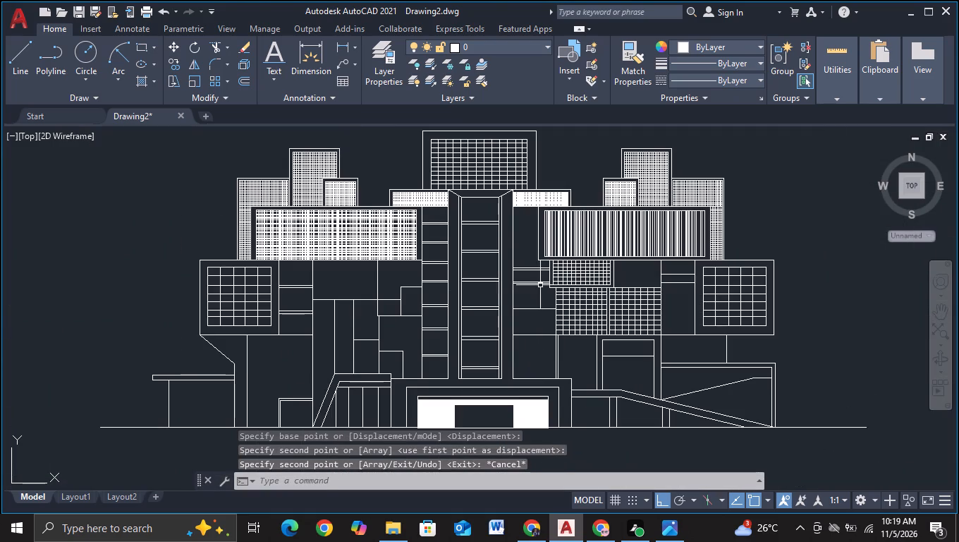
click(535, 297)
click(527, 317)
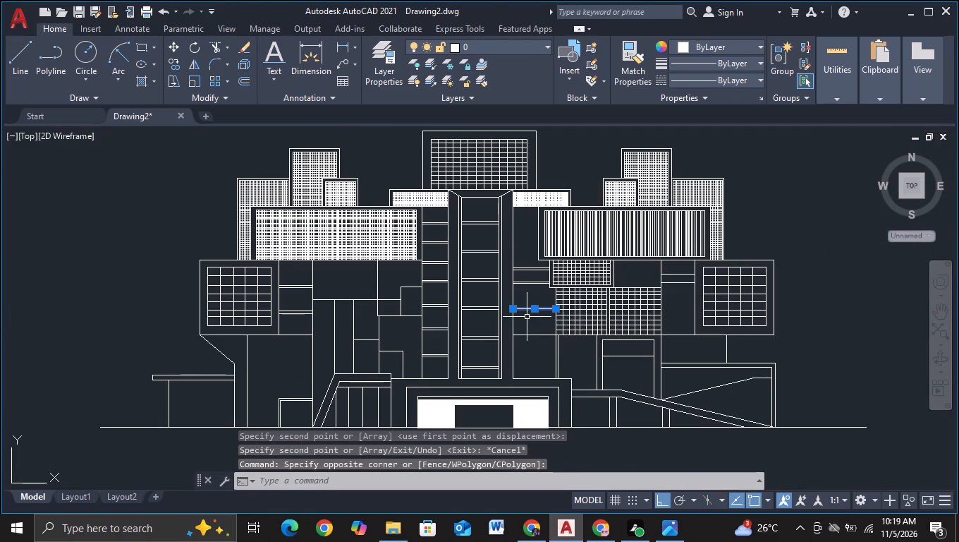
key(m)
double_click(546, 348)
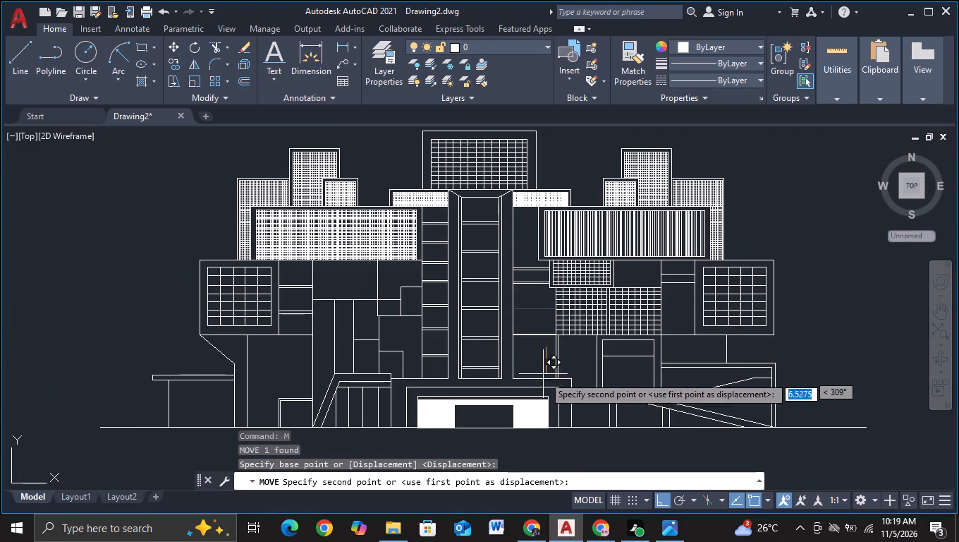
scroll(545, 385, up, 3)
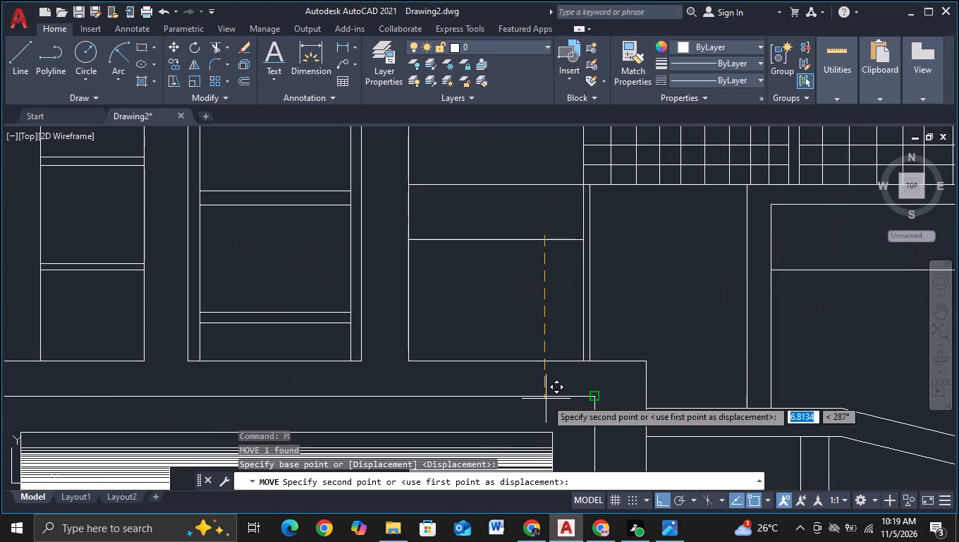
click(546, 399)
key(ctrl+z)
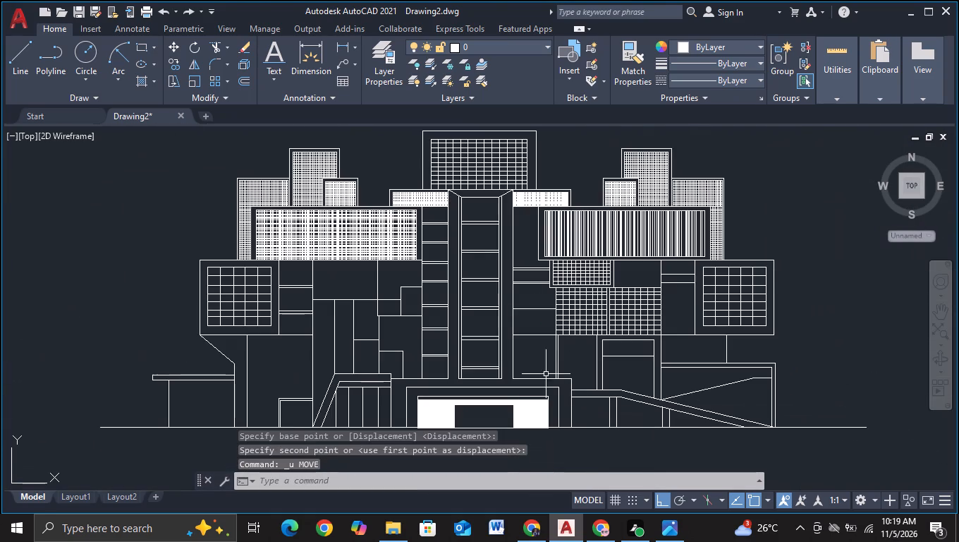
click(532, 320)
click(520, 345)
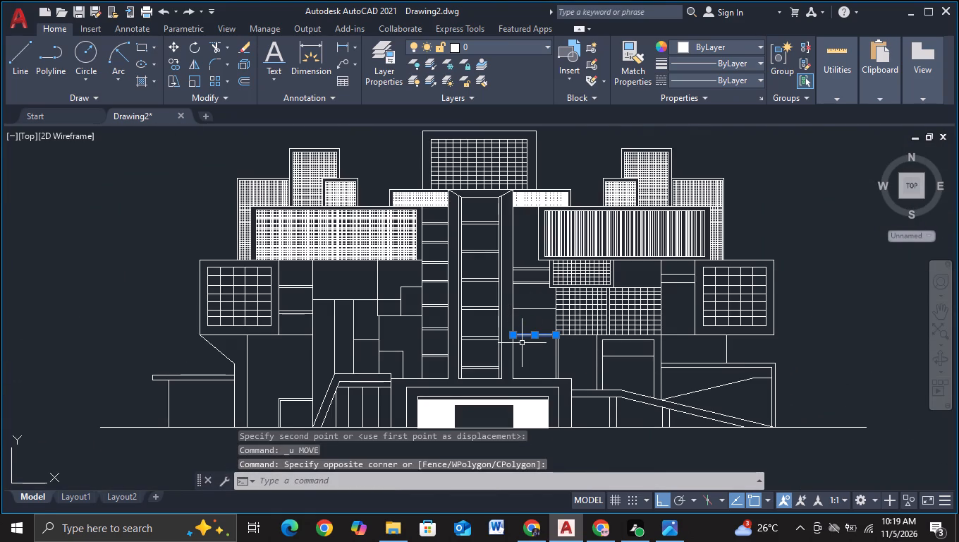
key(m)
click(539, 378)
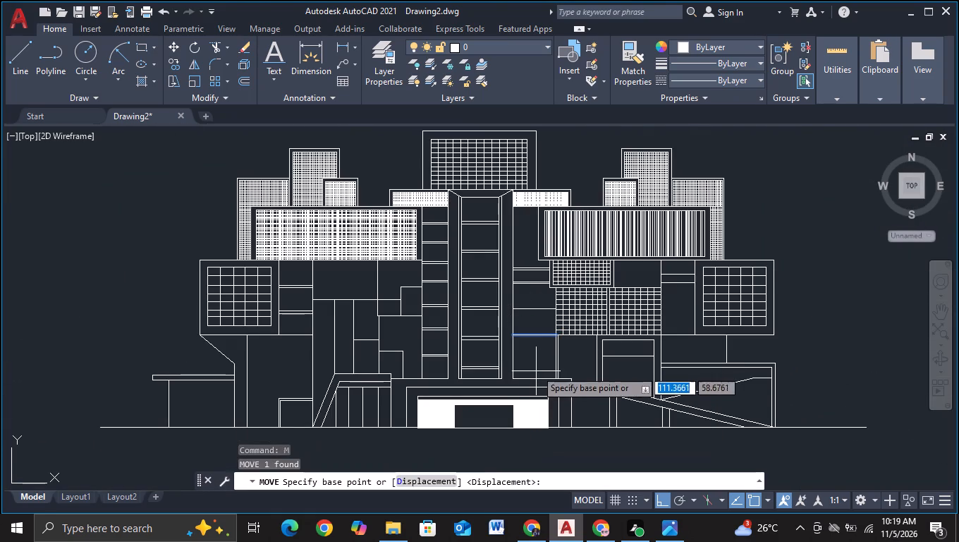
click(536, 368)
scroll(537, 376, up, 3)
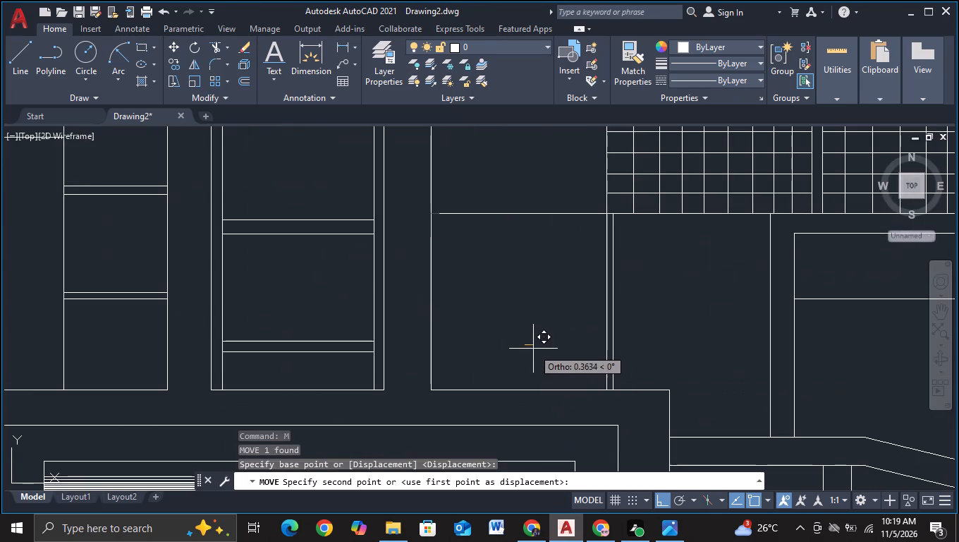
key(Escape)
Copy the horizontal line level with the bottom of the lower grid panels a short distance straight down, beside the tower.
click(535, 203)
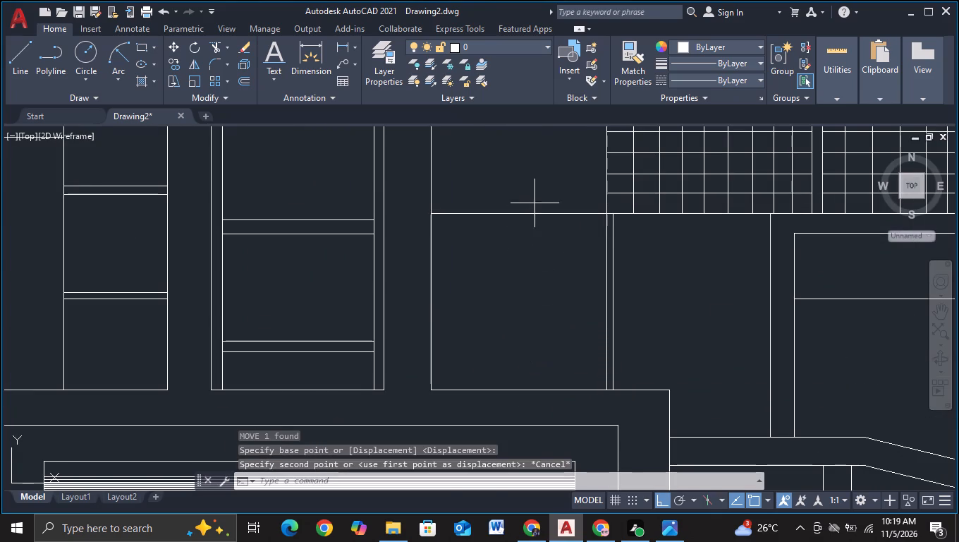
click(515, 257)
key(c)
double_click(554, 300)
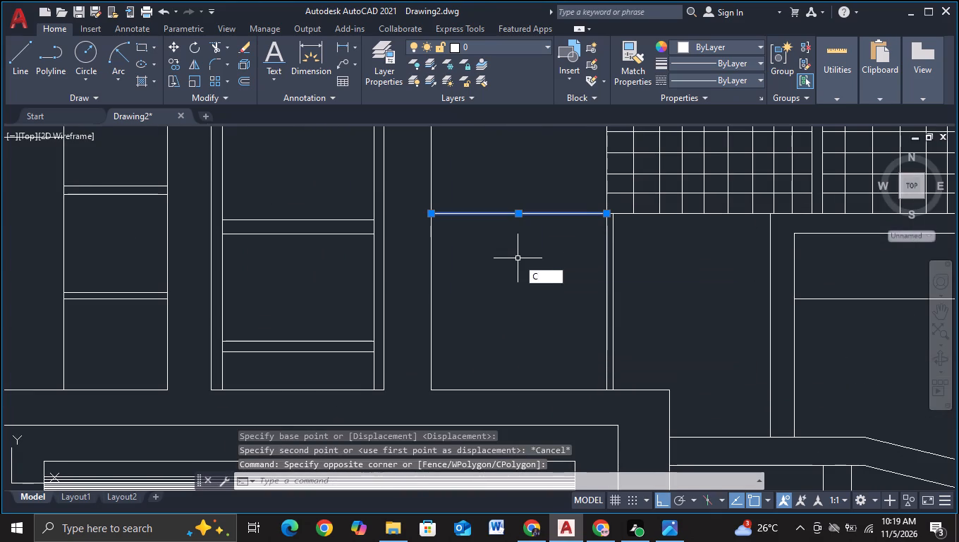
click(554, 349)
key(Escape)
scroll(554, 349, down, 2)
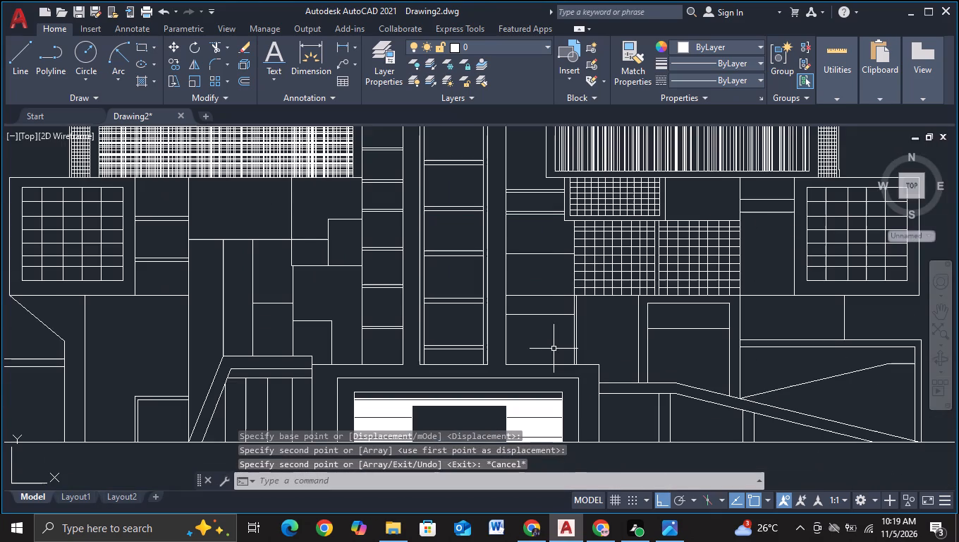
Erase the upper copied horizontal line between the tower and the middle of the lower grid panels.
click(552, 232)
click(538, 265)
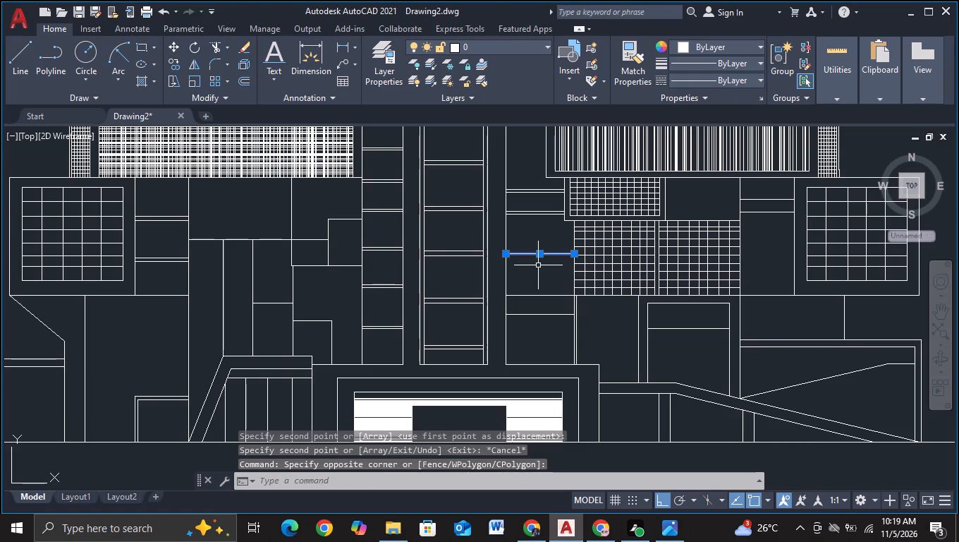
key(Delete)
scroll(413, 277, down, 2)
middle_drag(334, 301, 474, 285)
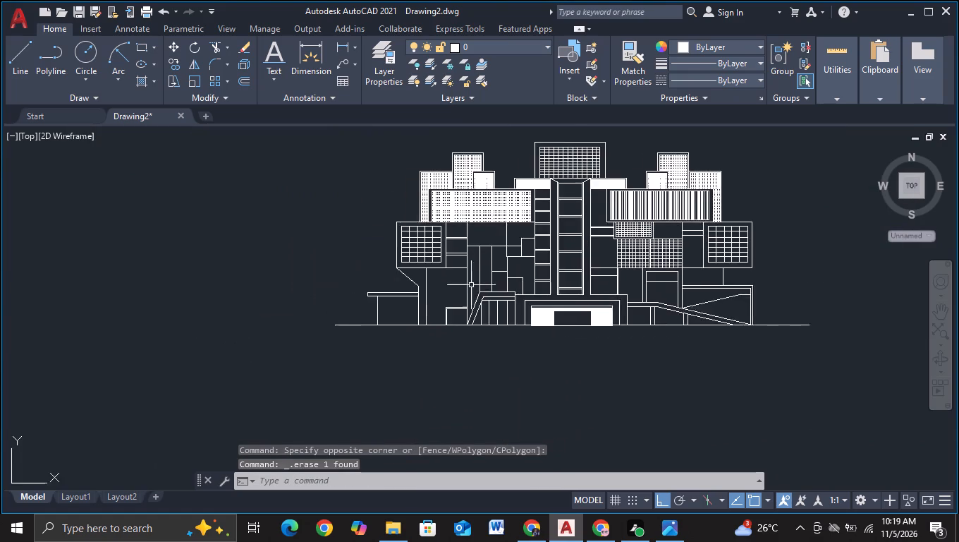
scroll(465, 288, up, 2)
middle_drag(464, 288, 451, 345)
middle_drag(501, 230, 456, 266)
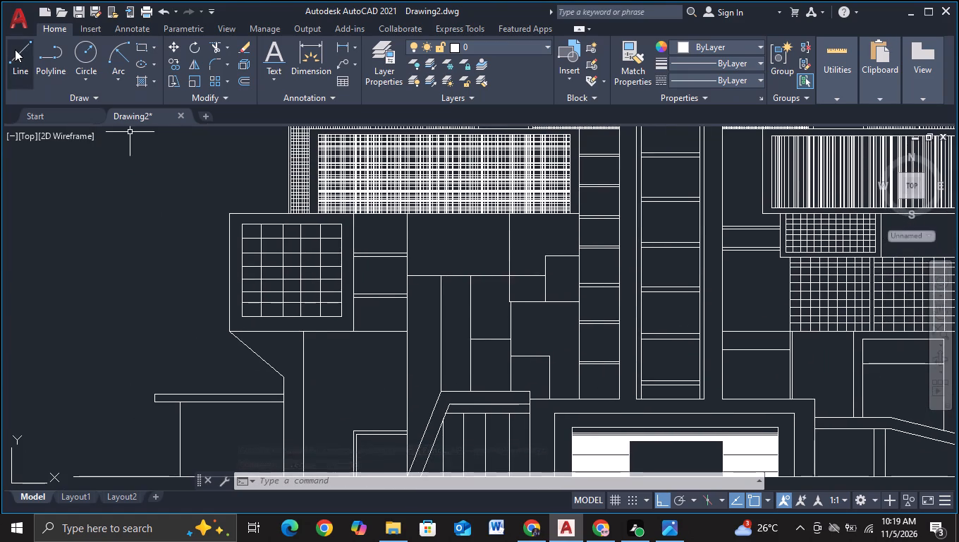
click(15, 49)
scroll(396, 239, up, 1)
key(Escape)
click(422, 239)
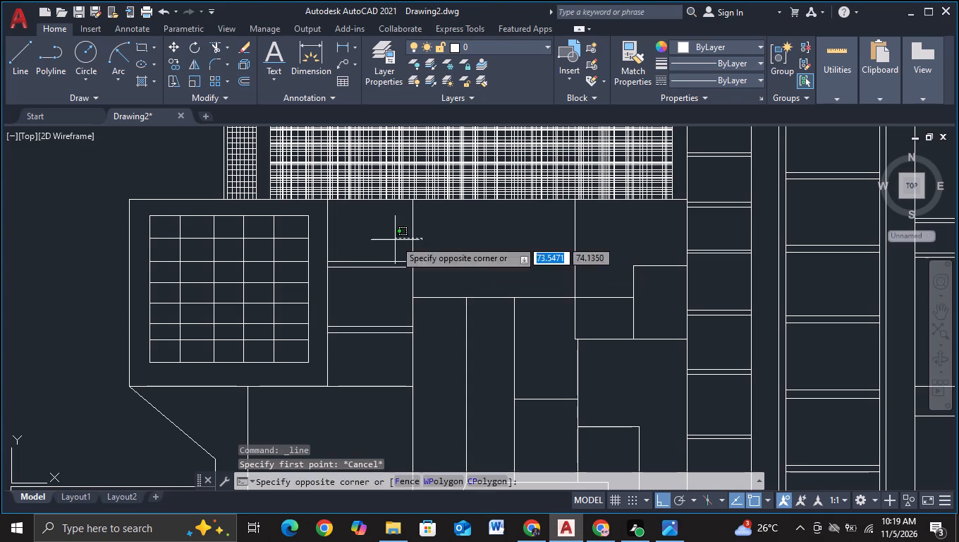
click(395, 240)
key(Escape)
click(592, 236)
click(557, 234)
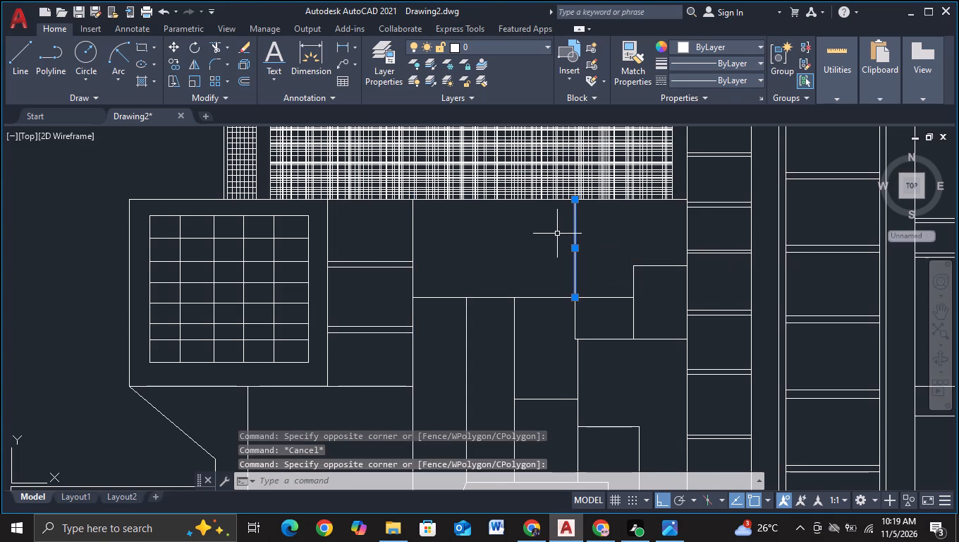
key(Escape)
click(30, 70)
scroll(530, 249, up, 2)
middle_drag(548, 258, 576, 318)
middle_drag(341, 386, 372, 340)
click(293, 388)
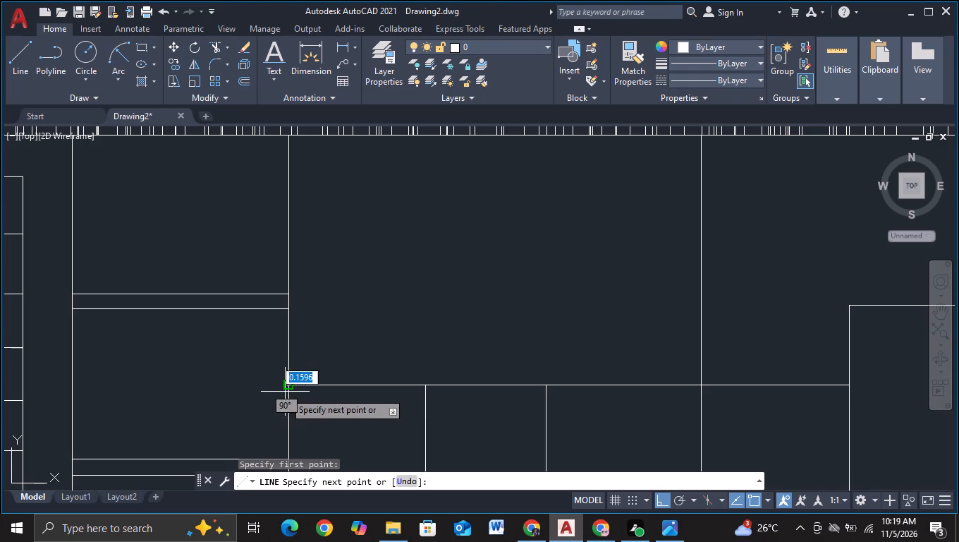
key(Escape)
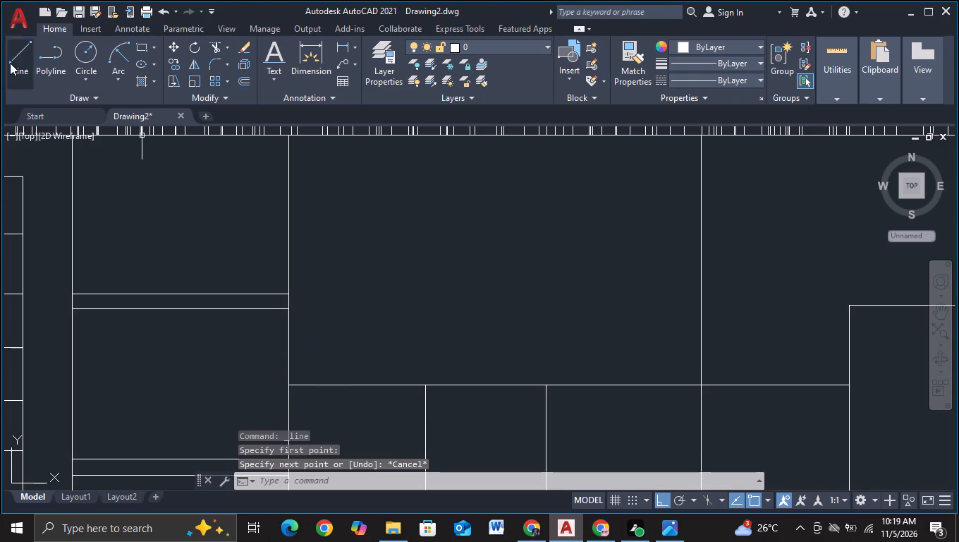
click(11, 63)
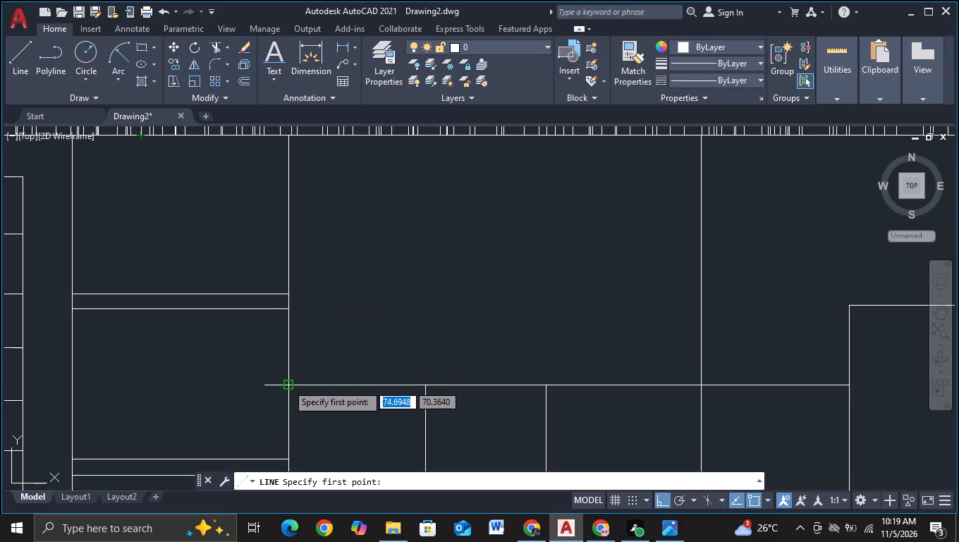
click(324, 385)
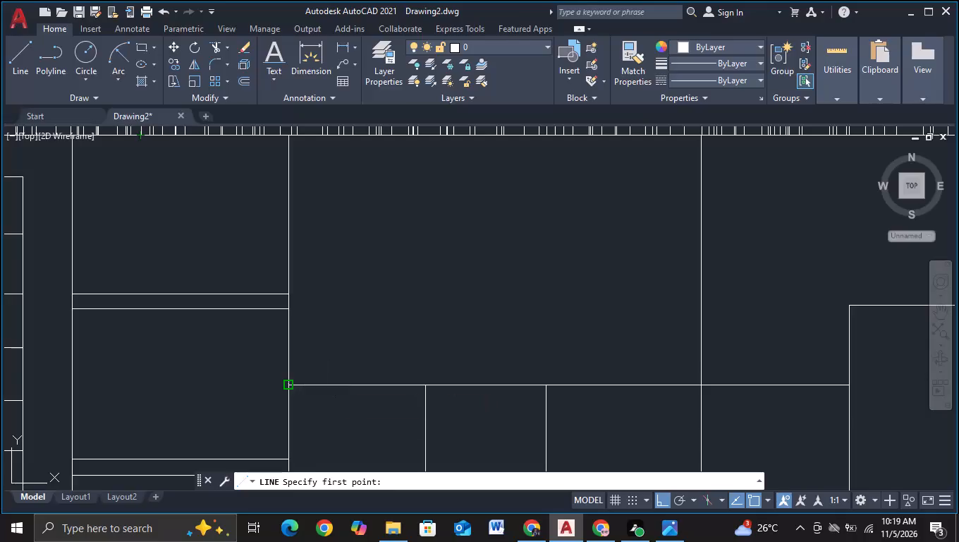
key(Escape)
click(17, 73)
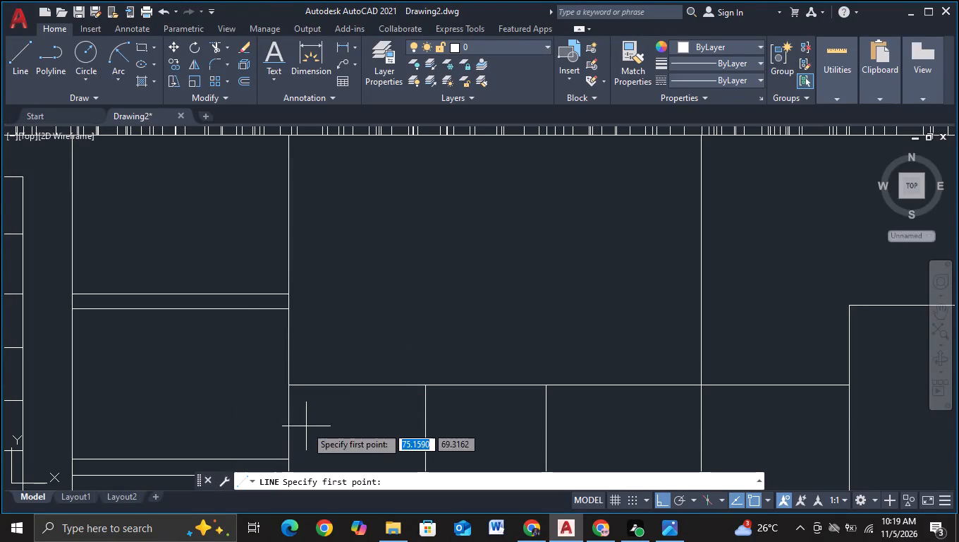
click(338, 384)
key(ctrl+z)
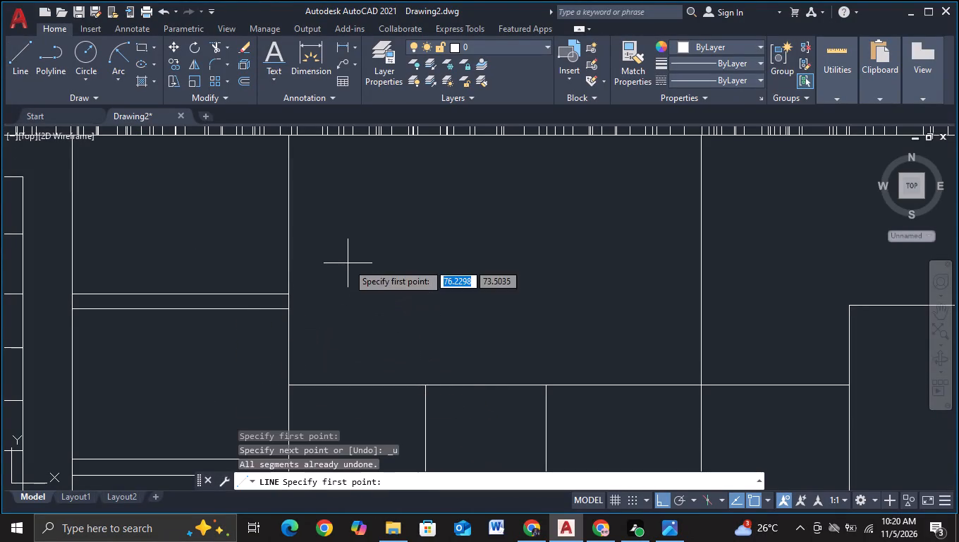
Draw an inset three-sided outline about 9.6 units wide in the wide panel below the left façade grid, extending past its bottom edge.
click(30, 81)
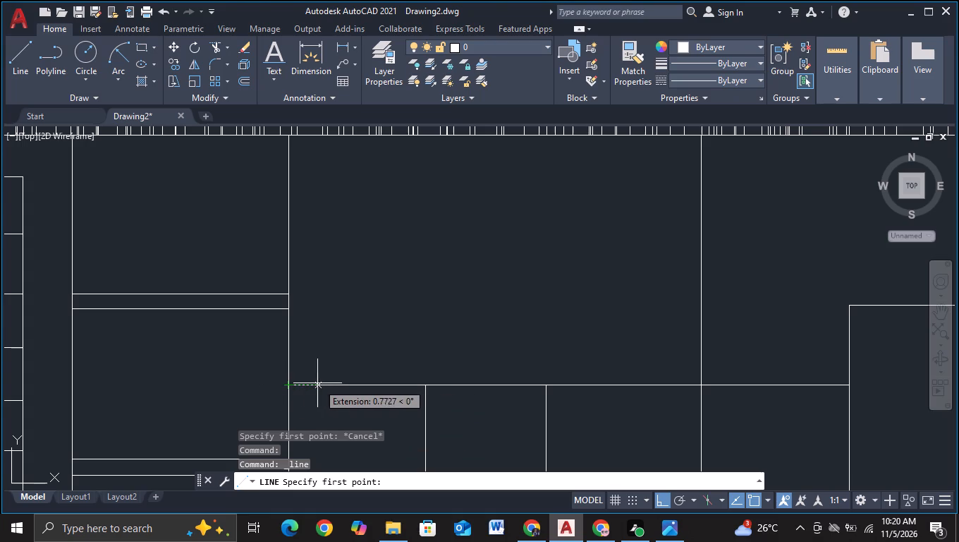
click(308, 383)
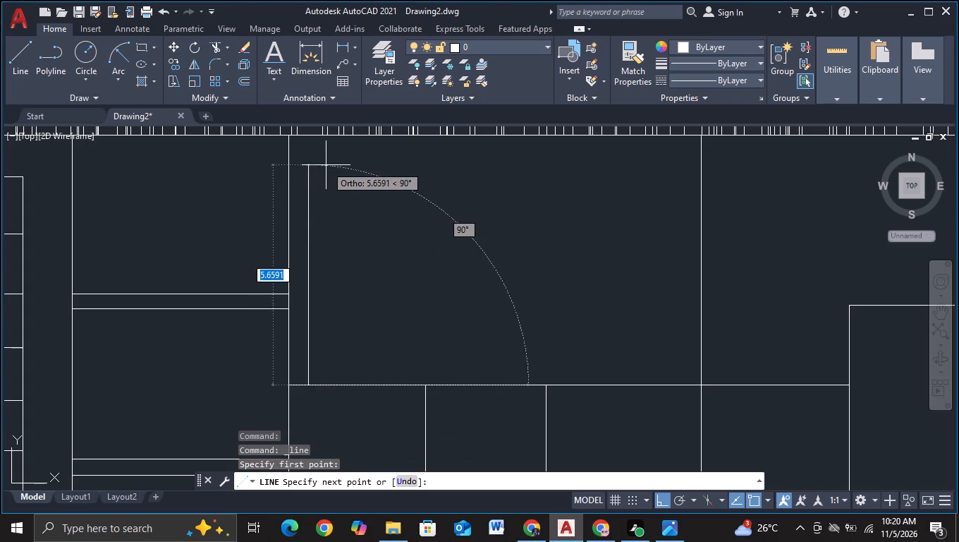
click(321, 152)
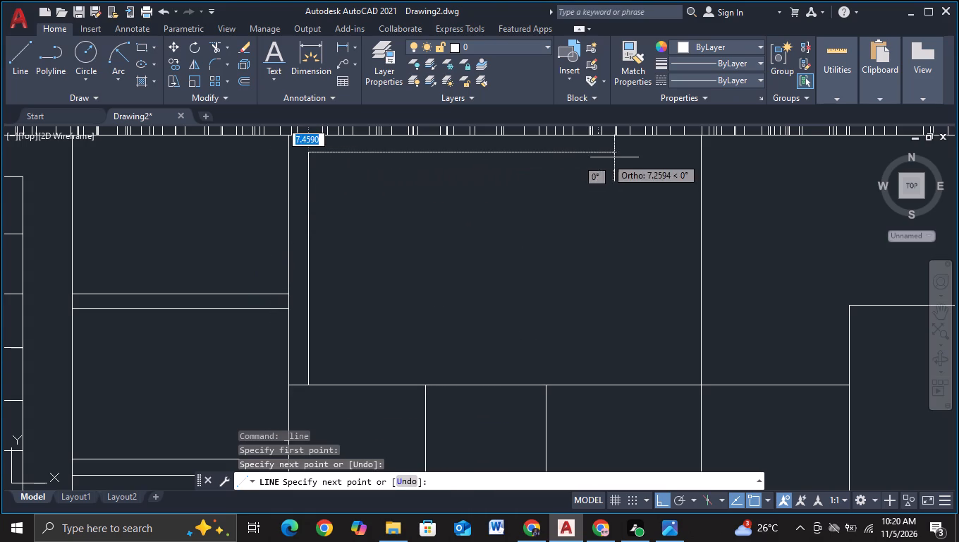
click(683, 160)
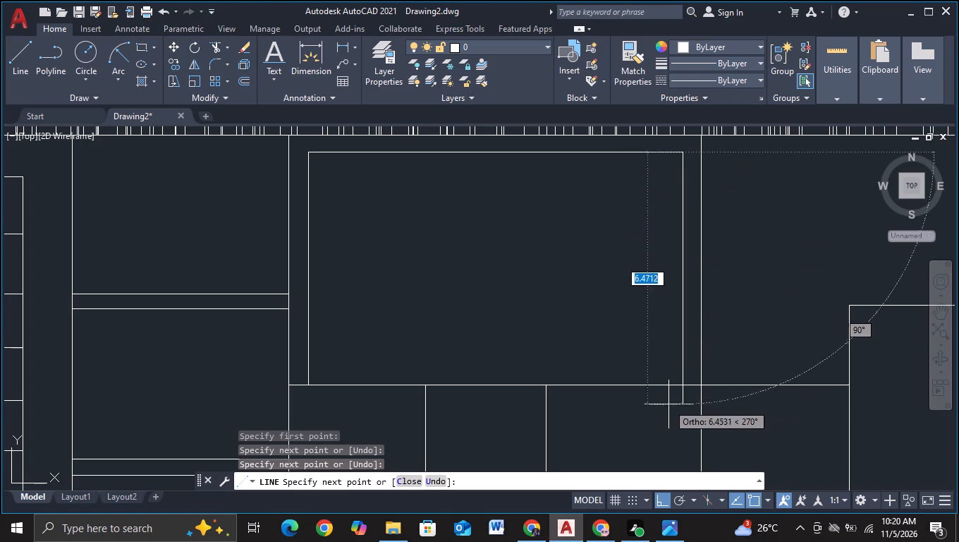
click(669, 404)
key(Escape)
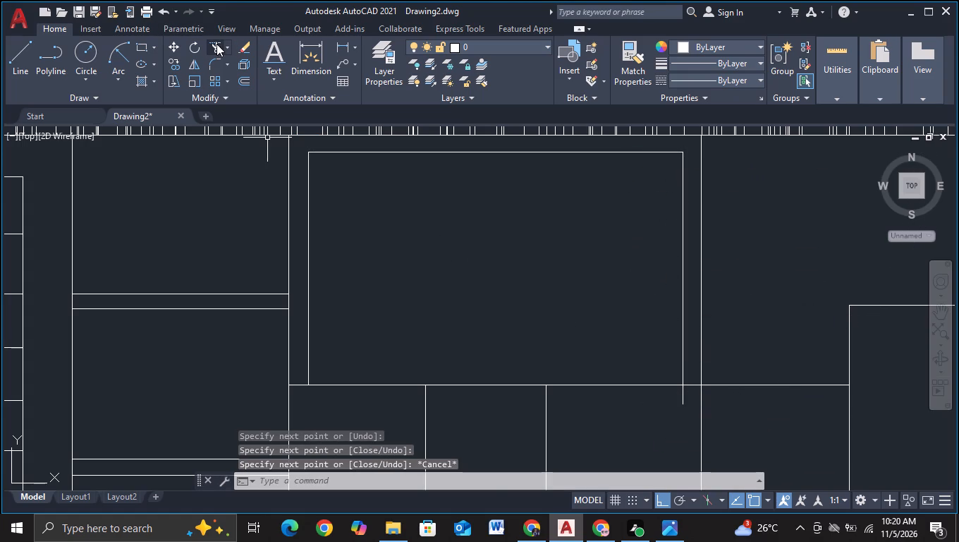
Trim the outline's right side where it overhangs below the wide panel's bottom edge.
click(216, 44)
click(688, 393)
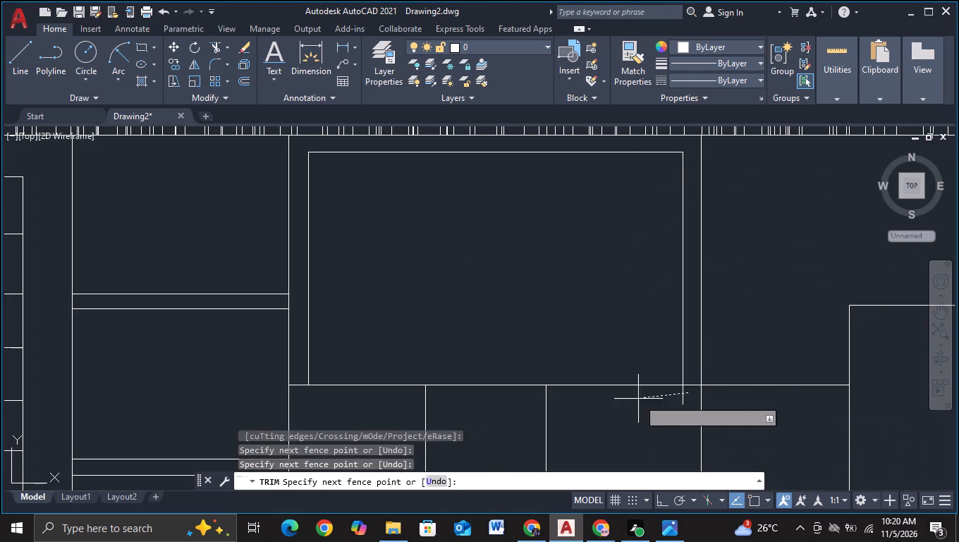
click(638, 399)
key(Escape)
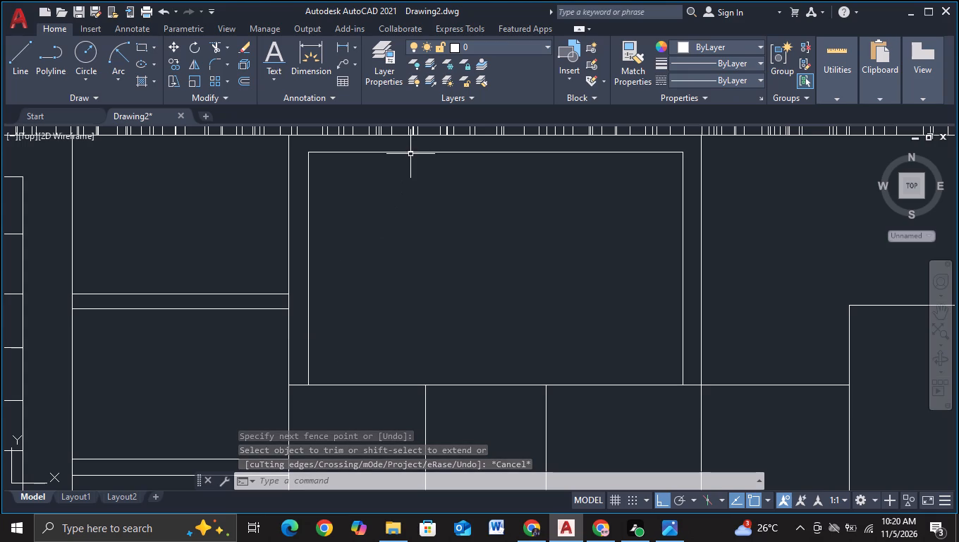
Copy the outline's top line about 5.5 units straight down to form its inset bottom edge.
click(412, 150)
key(c)
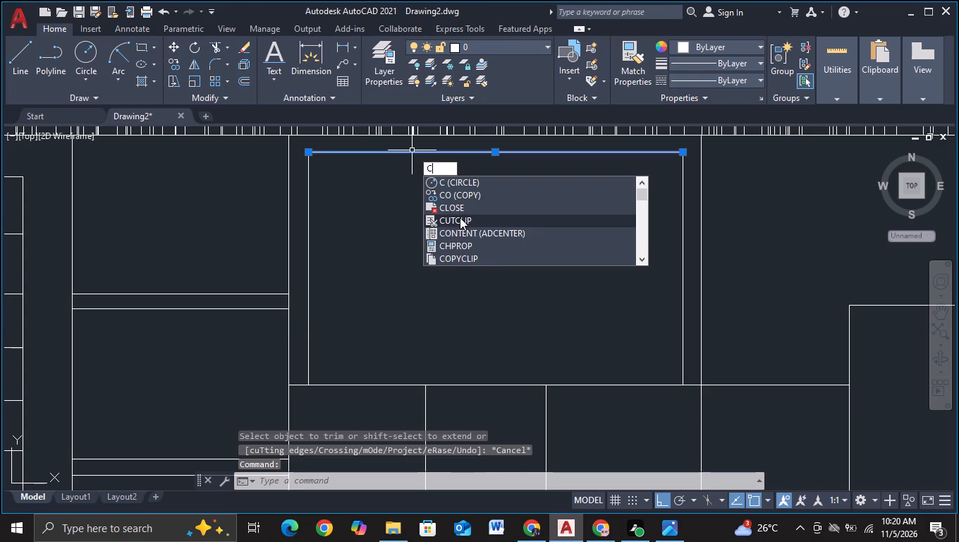
double_click(470, 189)
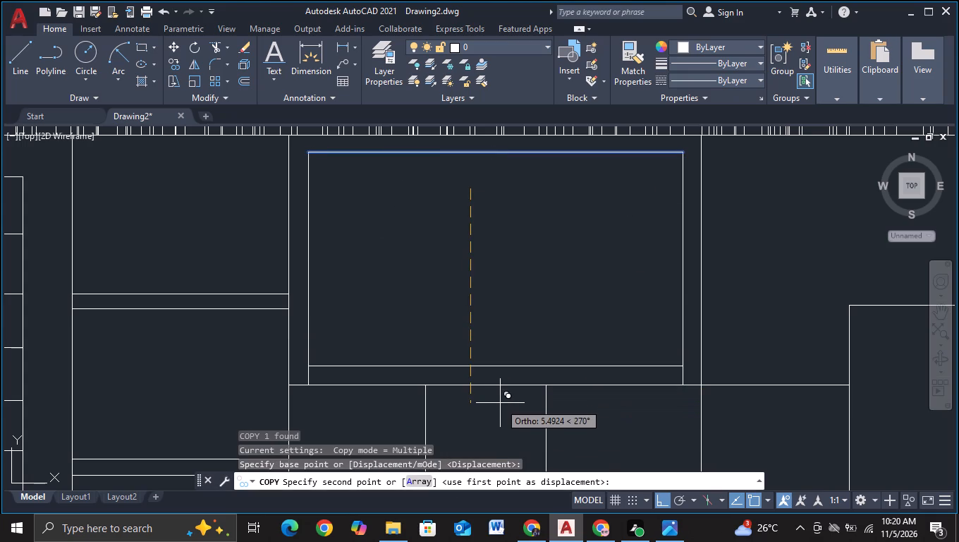
click(500, 403)
key(Escape)
Trim both vertical sides below the new bottom edge, leaving a closed inset rectangle.
click(220, 45)
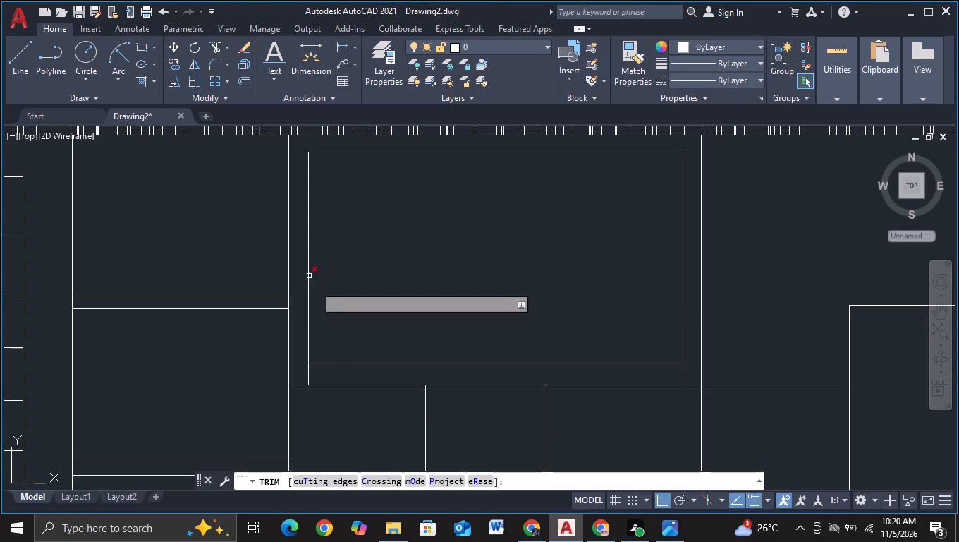
double_click(314, 375)
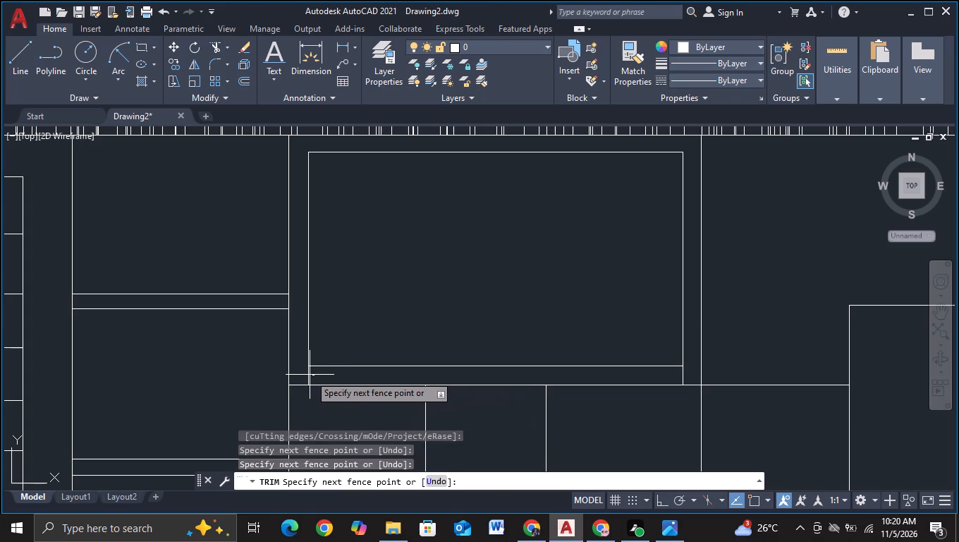
click(305, 376)
click(681, 376)
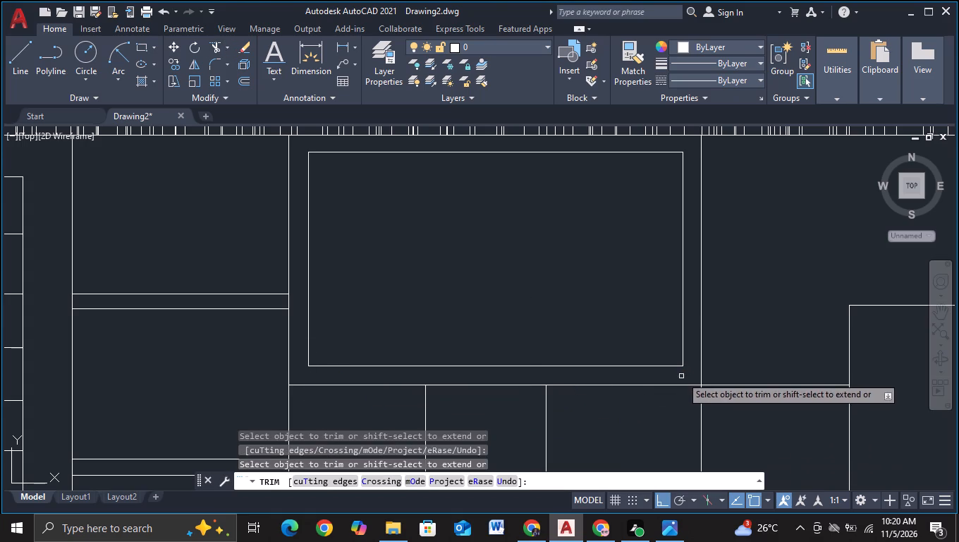
key(Escape)
Copy the inset rectangle's top line straight down seven times, about 0.7 units apart, switching object snap off for the lowest two rows.
click(417, 150)
key(c)
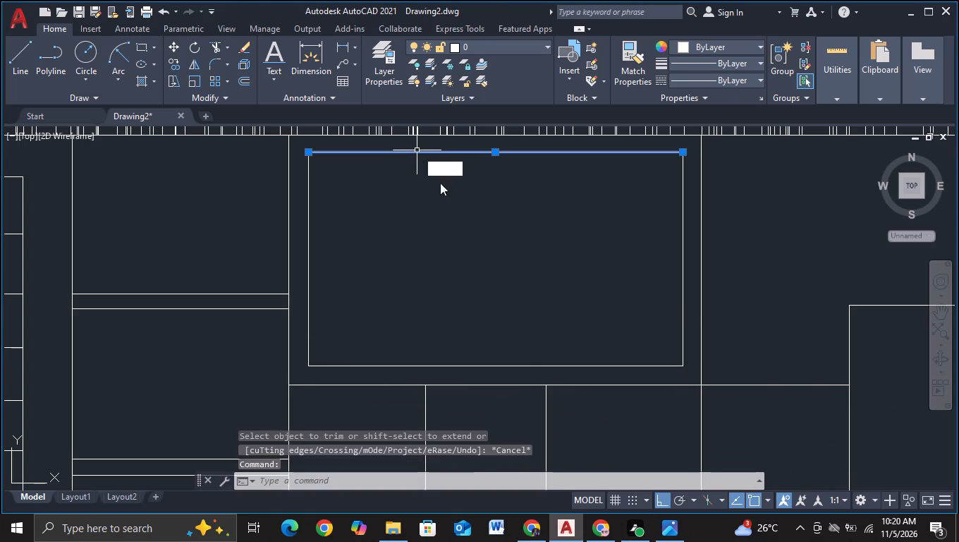
double_click(475, 195)
click(470, 224)
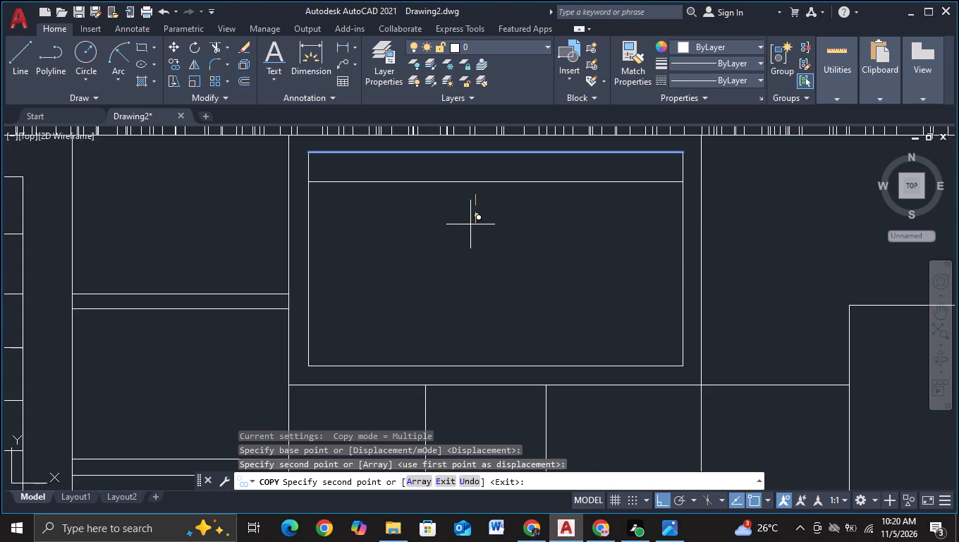
click(465, 253)
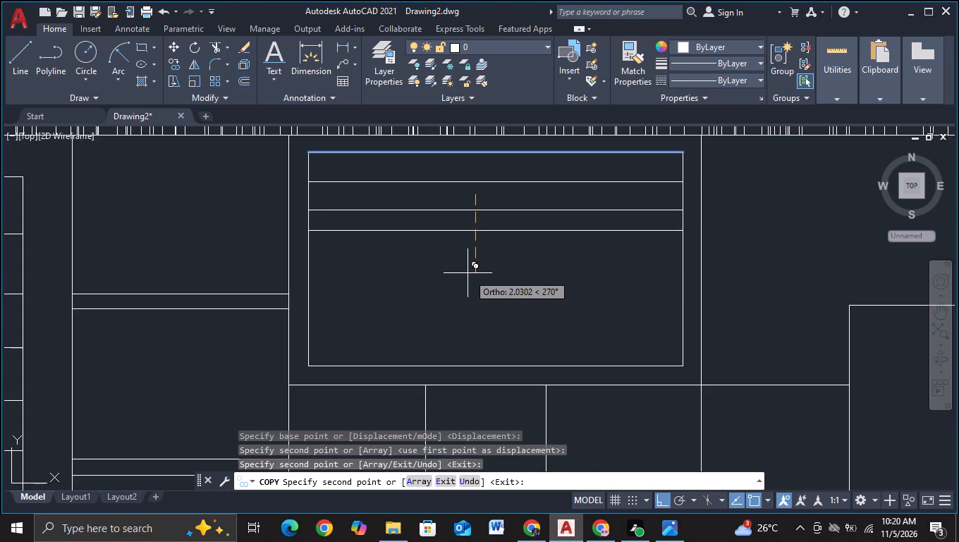
click(465, 280)
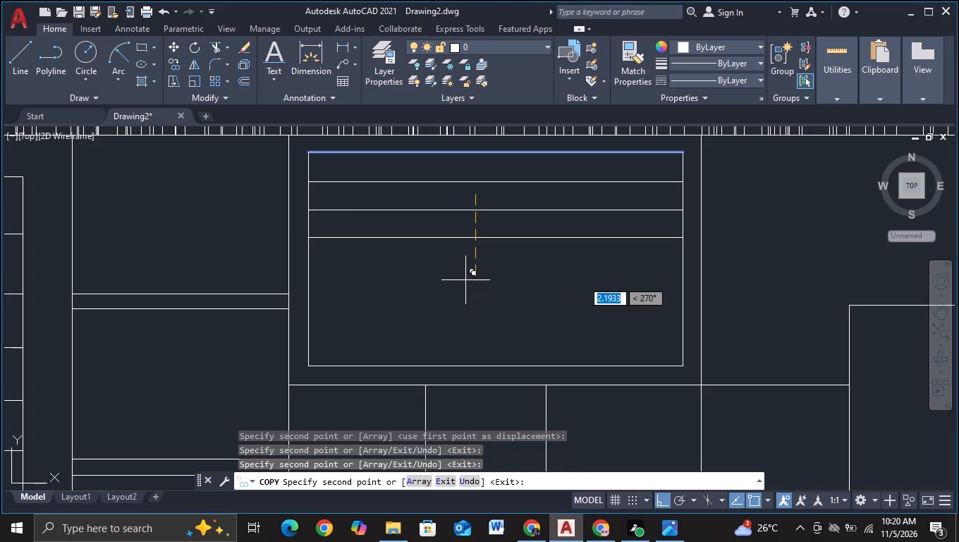
click(462, 309)
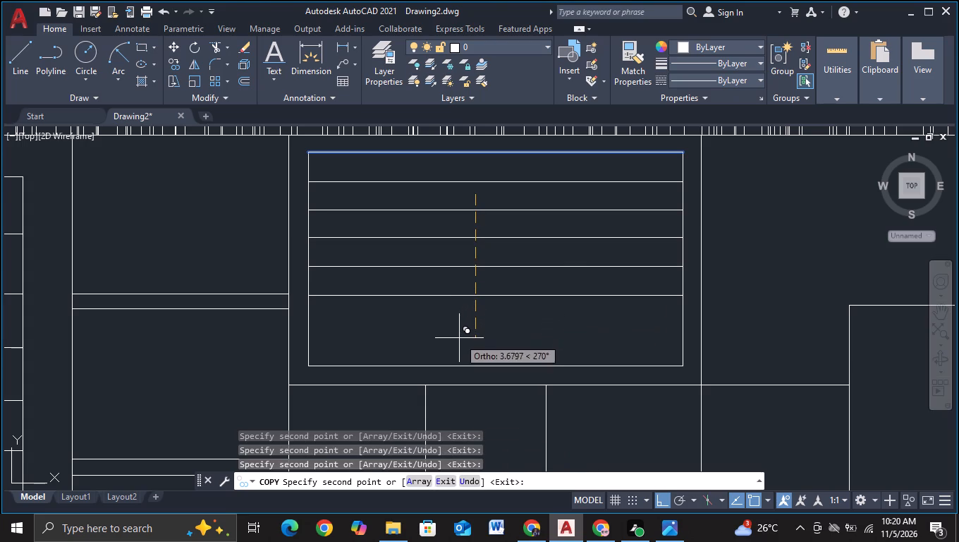
click(459, 338)
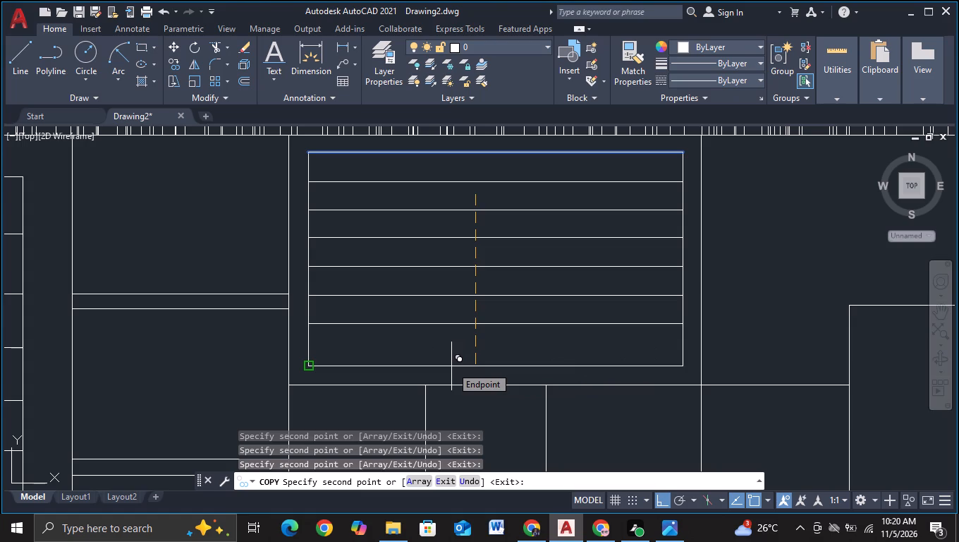
key(F3)
click(451, 366)
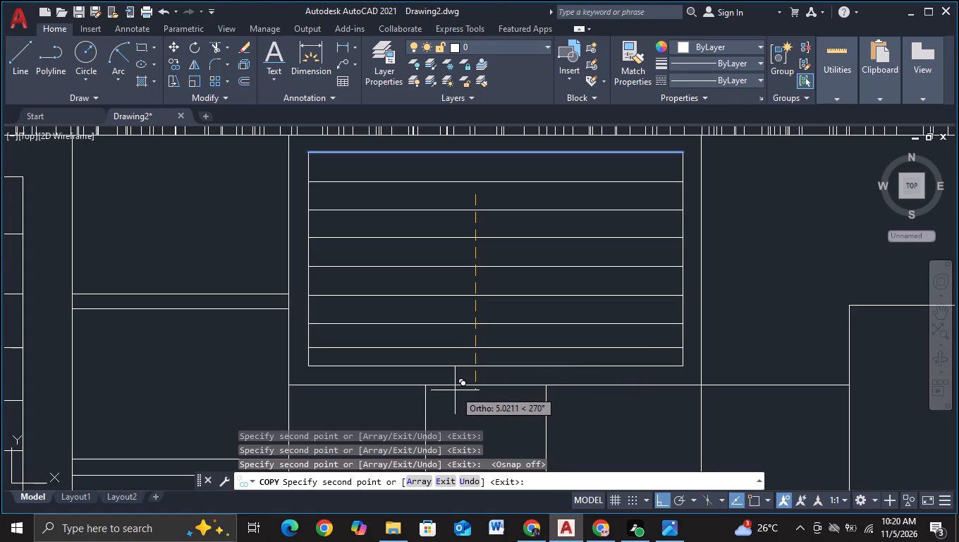
click(455, 390)
key(Escape)
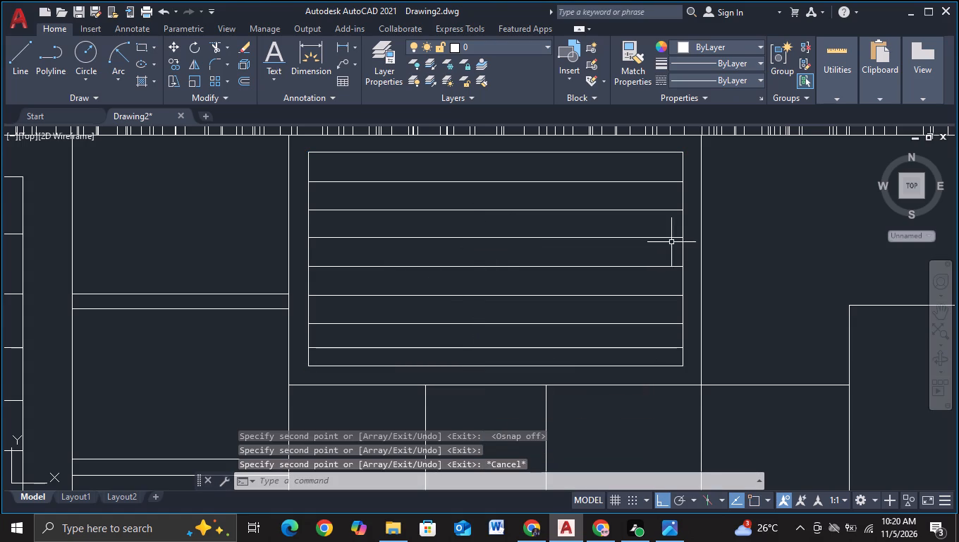
Copy the inset rectangle's right side straight left to ten positions about 0.9 units apart, dividing it into a grid.
click(682, 243)
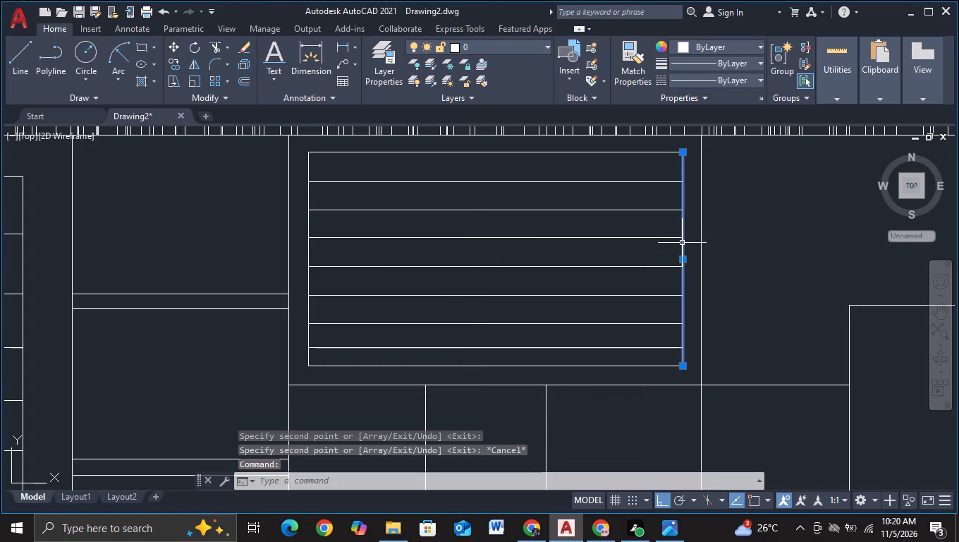
key(x)
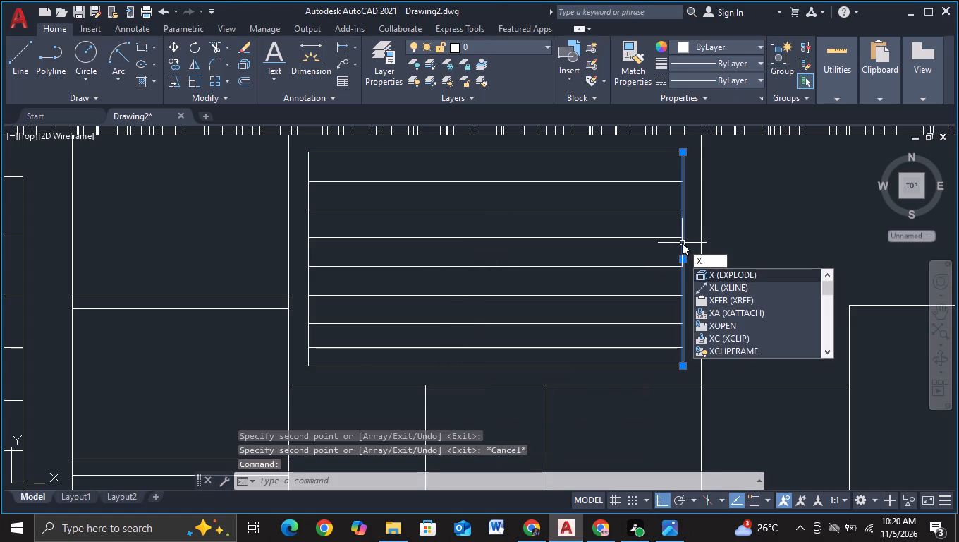
key(BackSpace)
key(c)
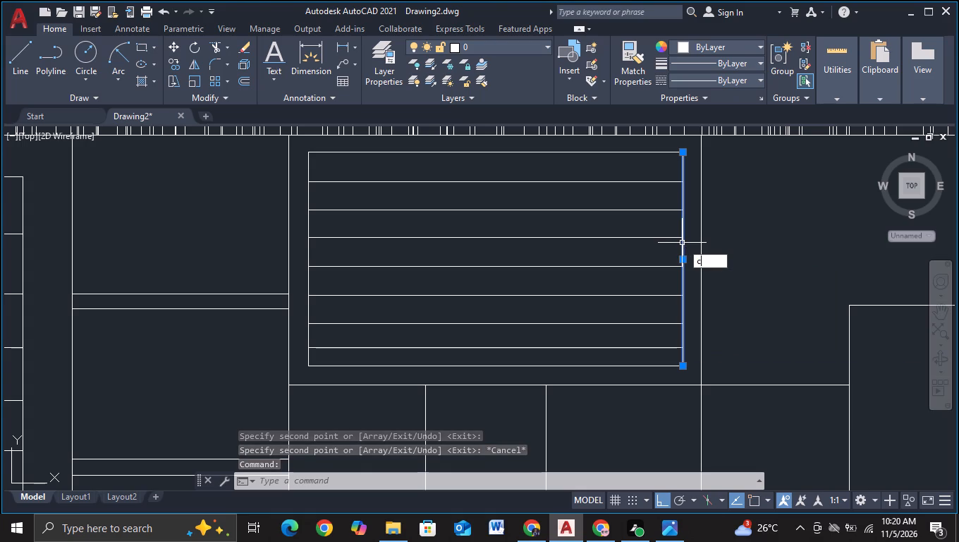
click(711, 284)
click(716, 278)
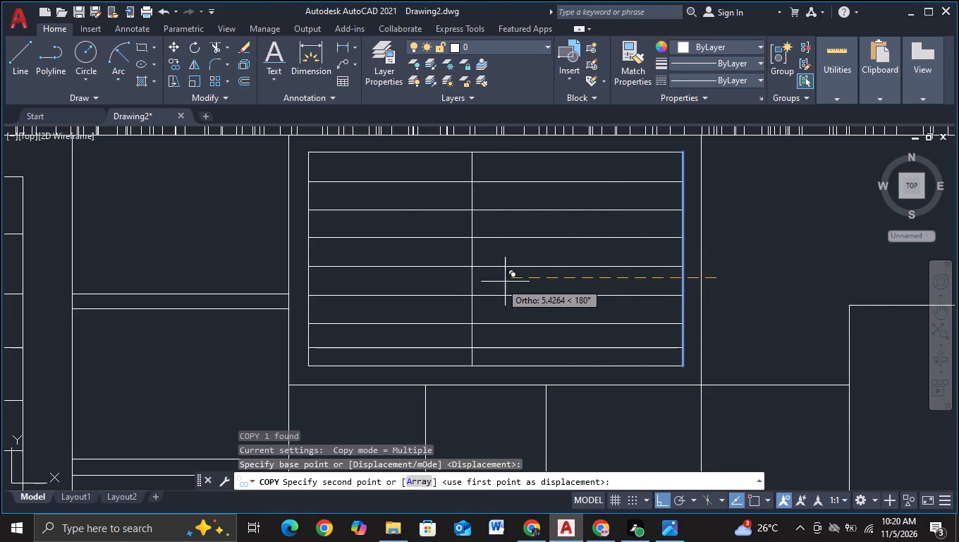
click(373, 271)
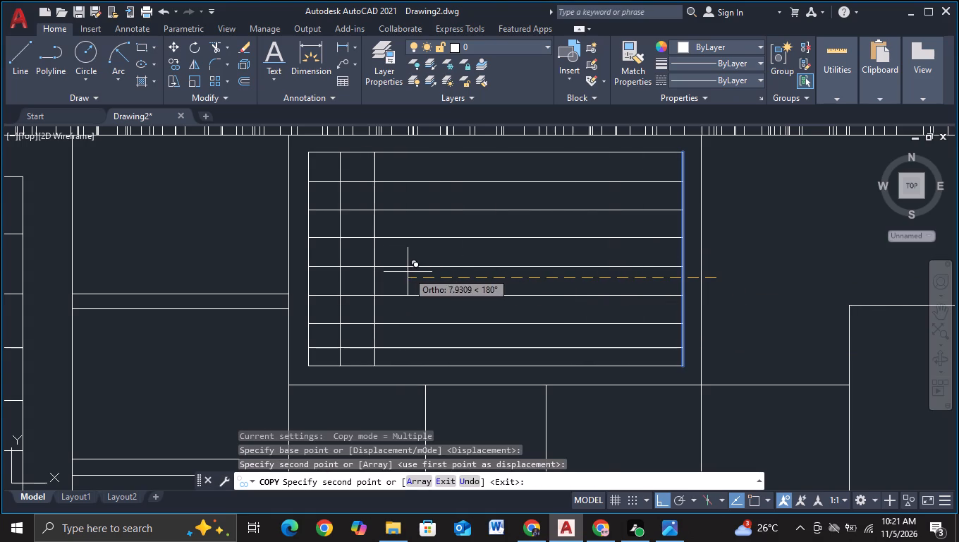
click(408, 272)
click(448, 273)
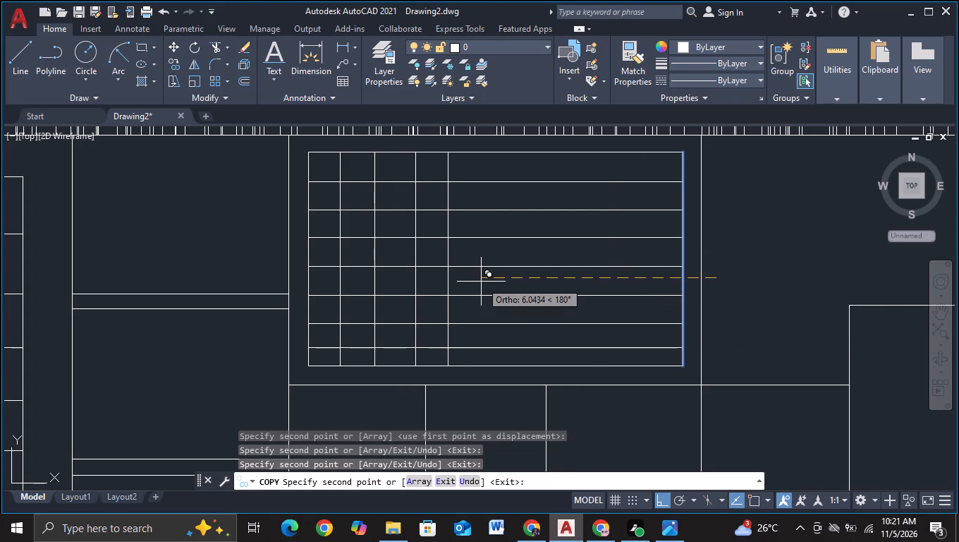
click(484, 277)
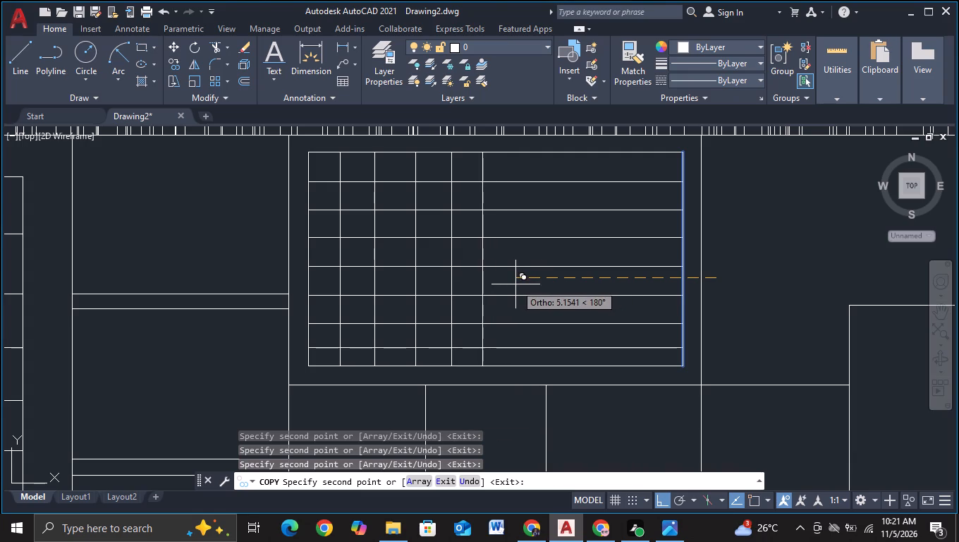
click(521, 282)
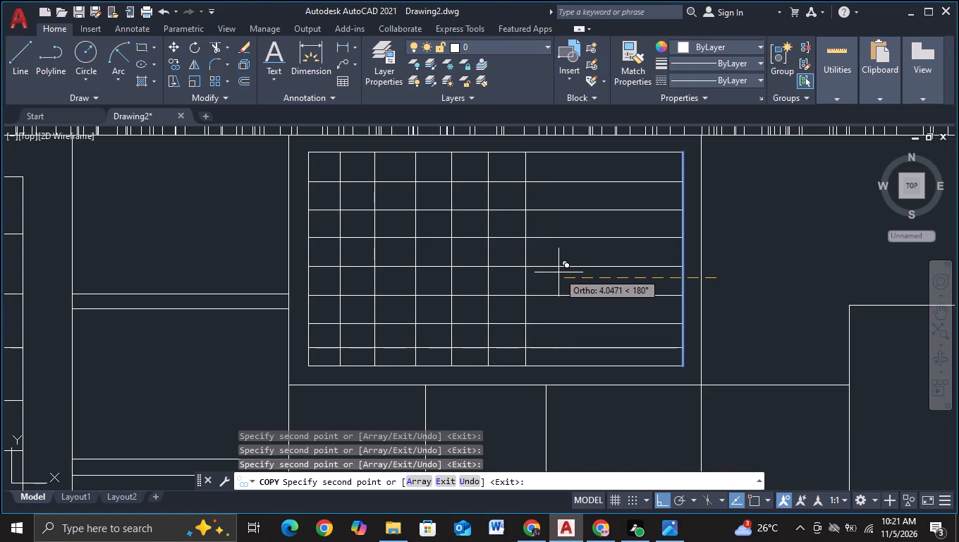
click(555, 275)
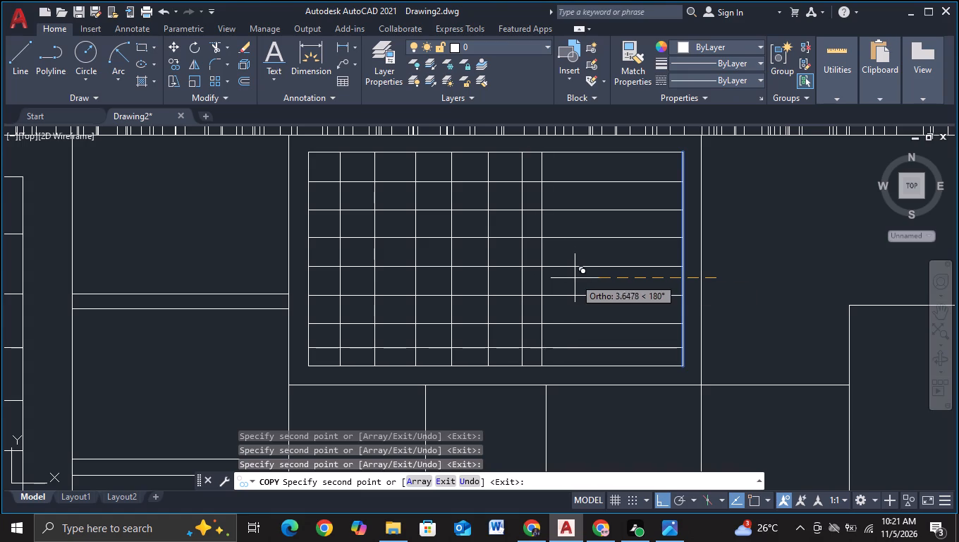
click(588, 283)
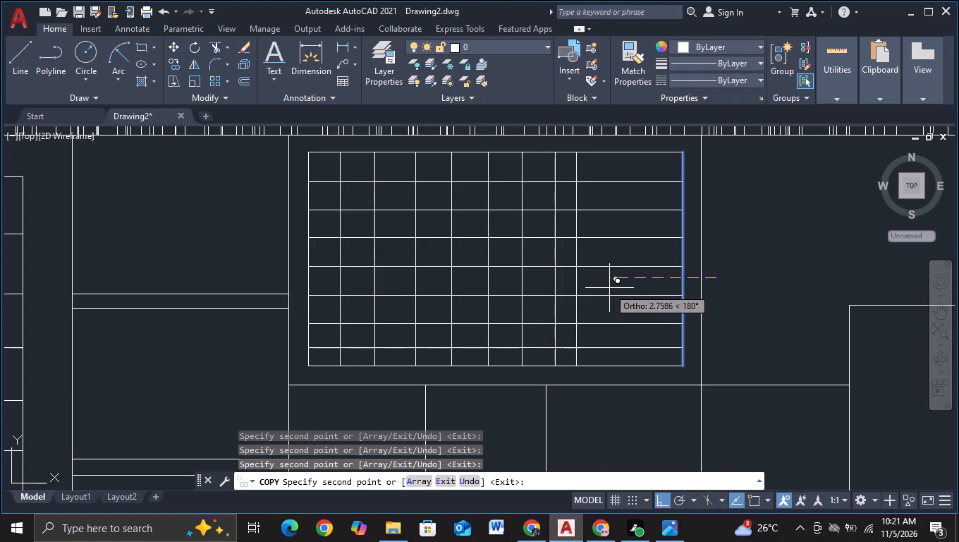
click(622, 289)
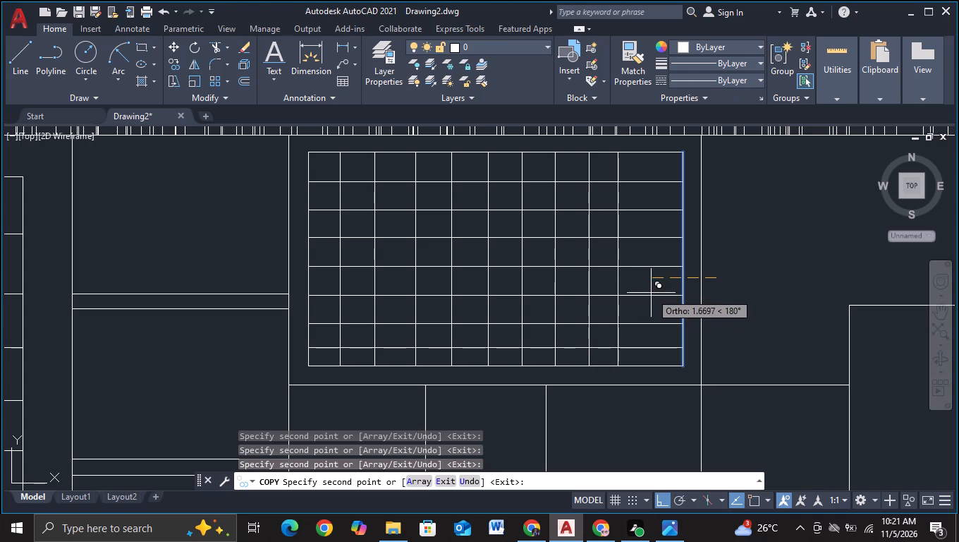
click(651, 293)
click(683, 293)
key(Escape)
Copy the support line under the far-left canopy slab slightly to the right, making a double-line post.
scroll(709, 288, down, 2)
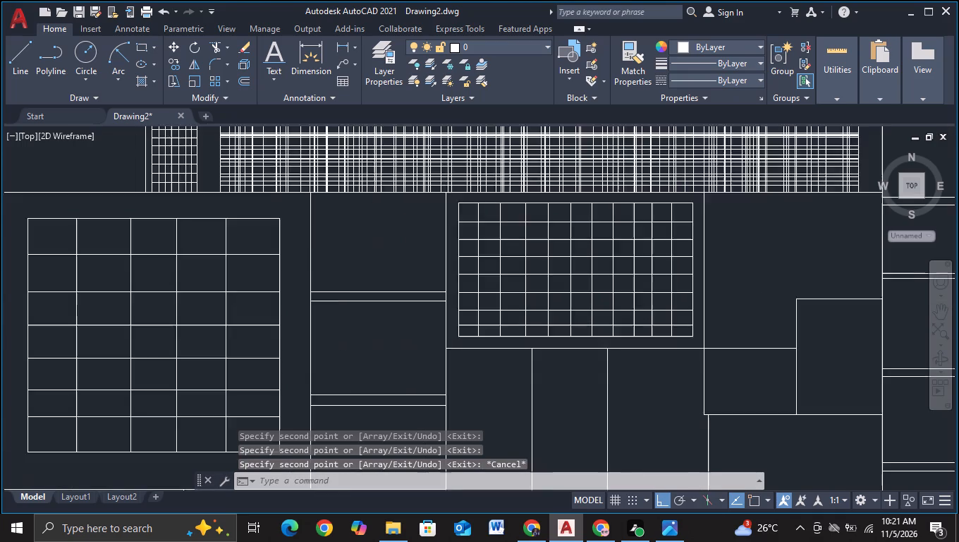
scroll(714, 292, down, 2)
middle_drag(714, 292, 721, 234)
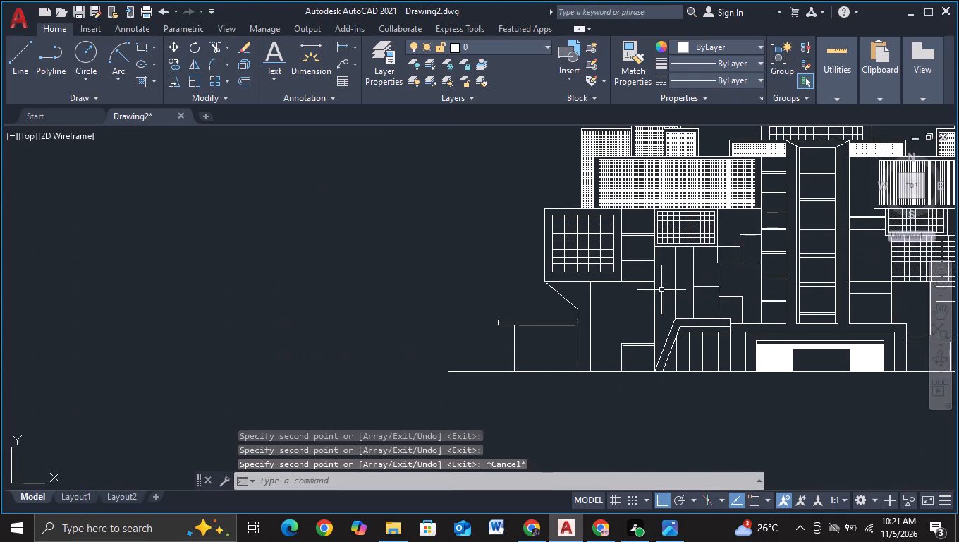
scroll(570, 289, up, 2)
middle_drag(604, 342, 605, 323)
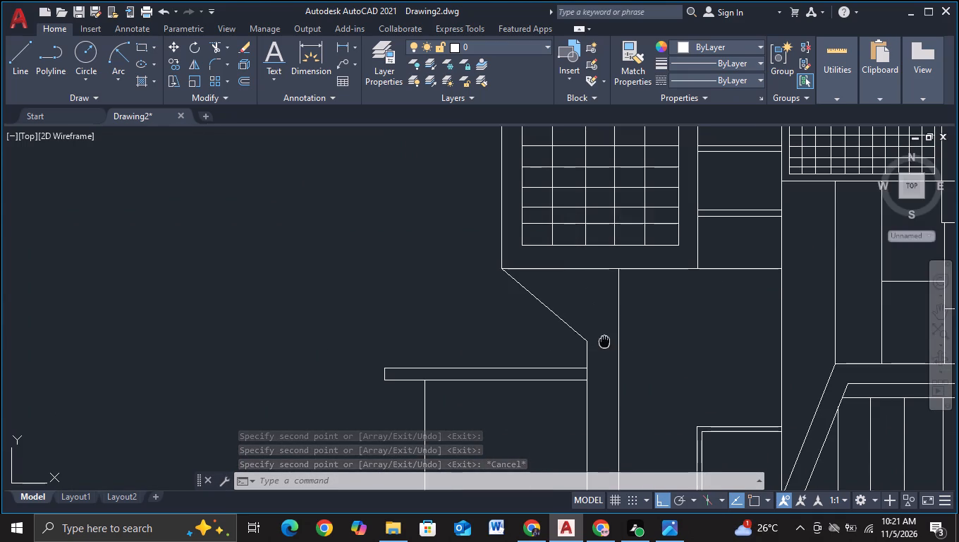
middle_drag(605, 323, 618, 191)
click(490, 303)
click(428, 306)
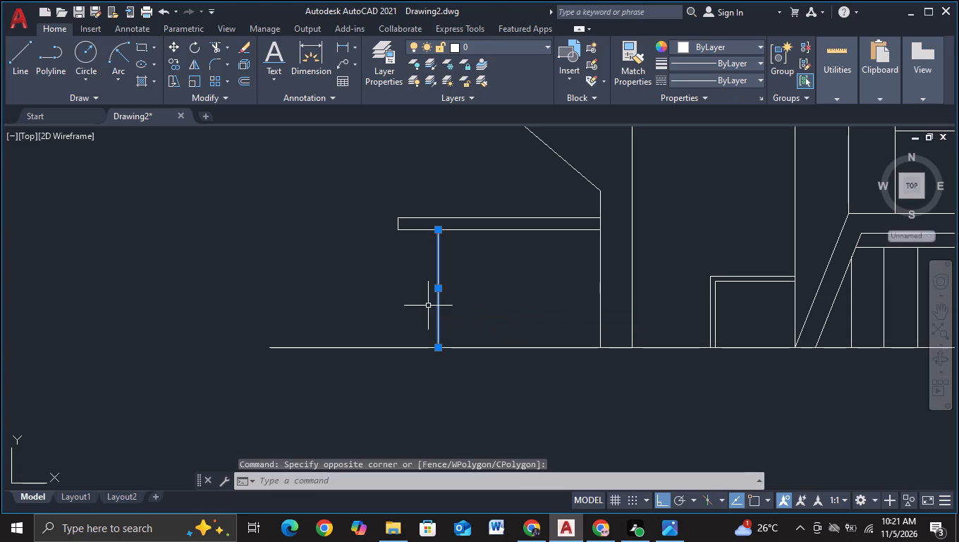
key(c)
click(521, 349)
click(510, 288)
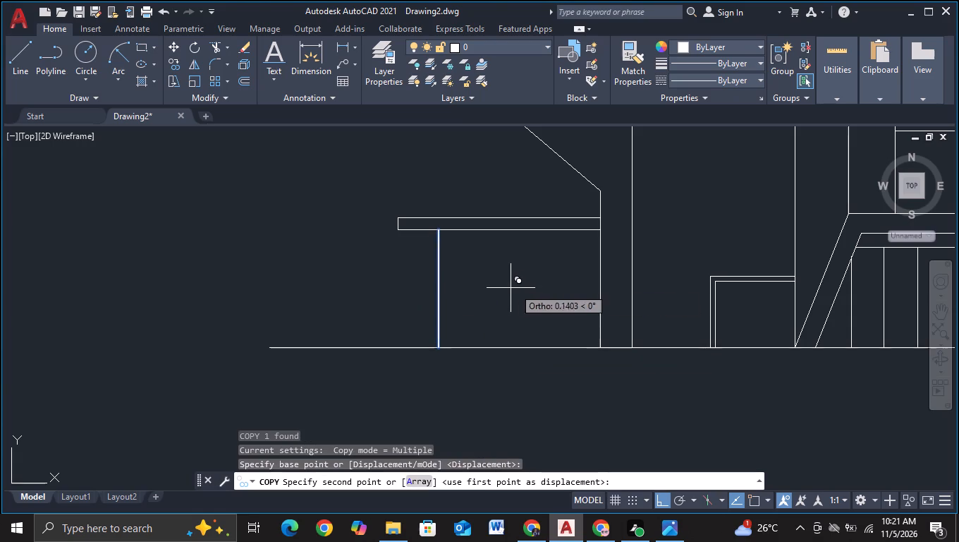
click(518, 289)
key(Escape)
Copy the left vertical line of the central entrance's outer frame about 0.18 units outward to double it.
scroll(602, 262, down, 2)
middle_drag(651, 241, 592, 248)
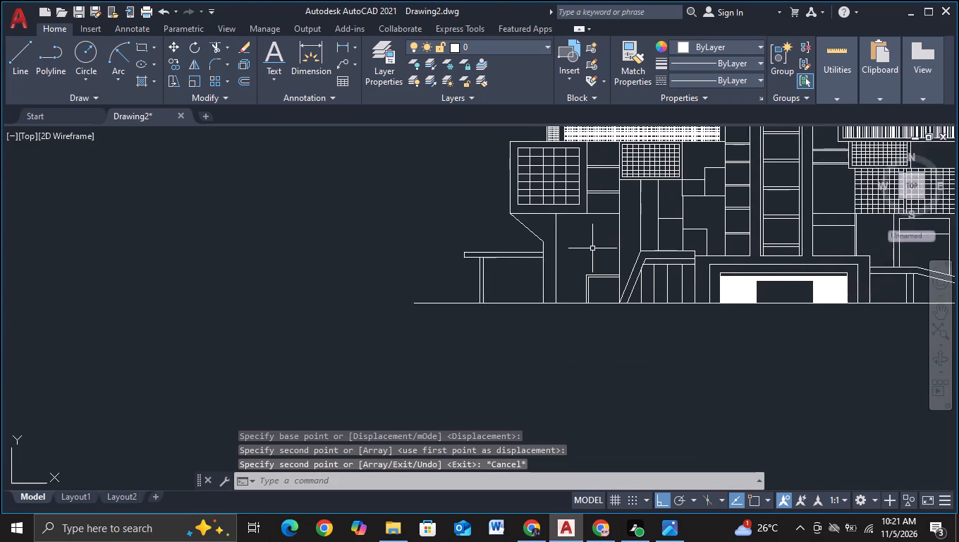
scroll(592, 248, up, 2)
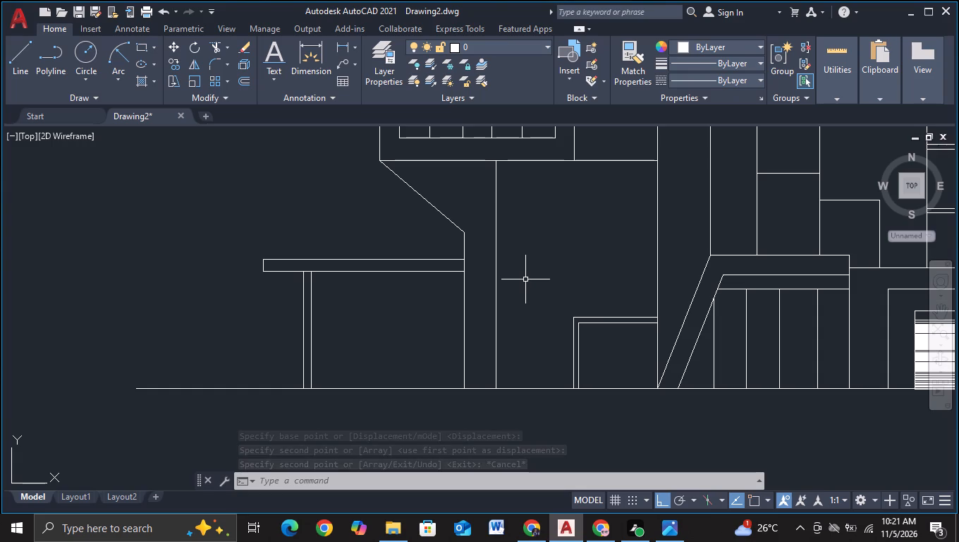
scroll(525, 279, down, 1)
middle_drag(546, 272, 537, 268)
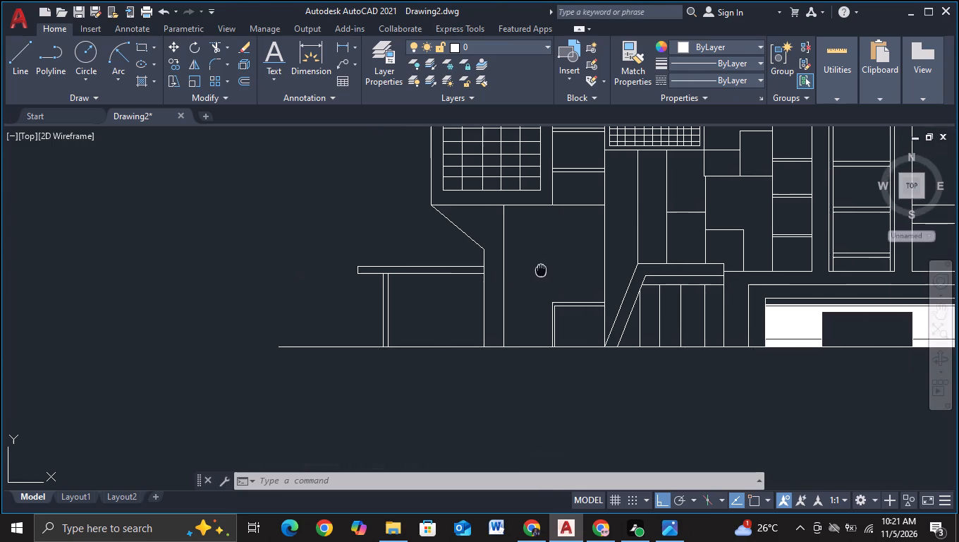
middle_drag(537, 268, 429, 303)
scroll(515, 305, down, 1)
middle_drag(647, 377, 622, 375)
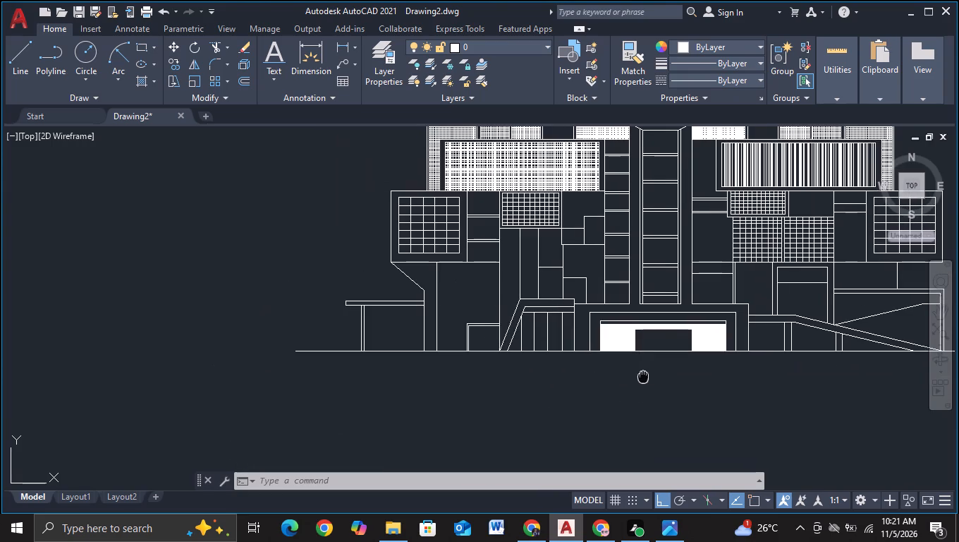
middle_drag(622, 375, 501, 350)
scroll(504, 346, up, 1)
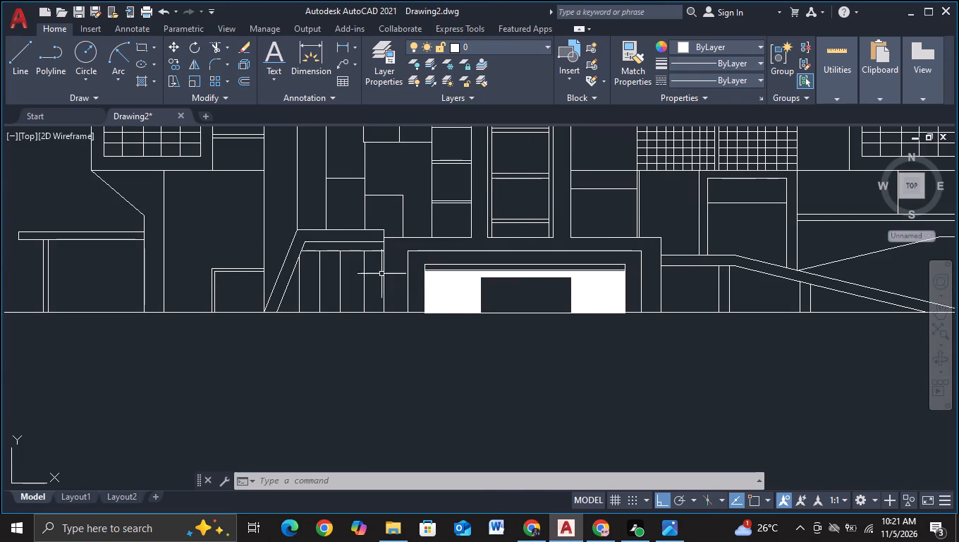
scroll(382, 274, up, 2)
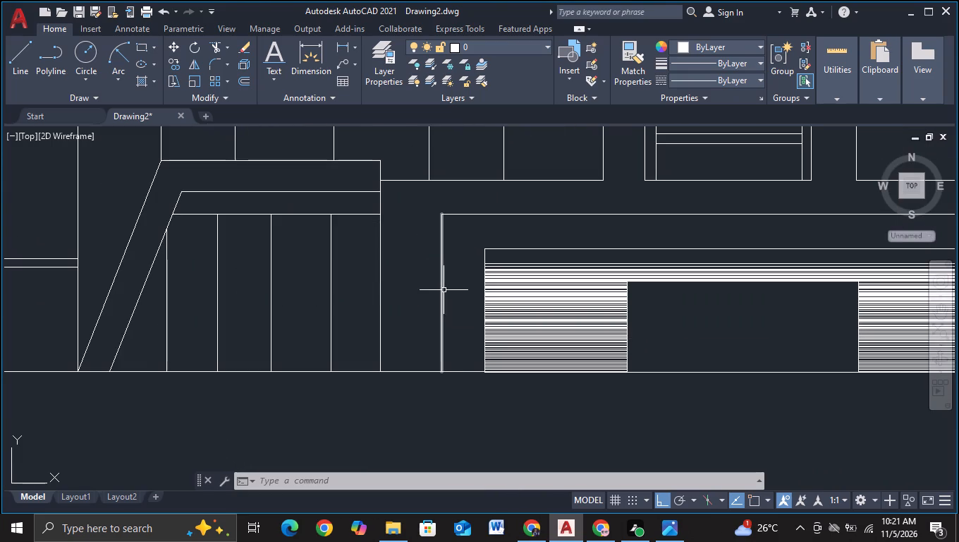
click(444, 291)
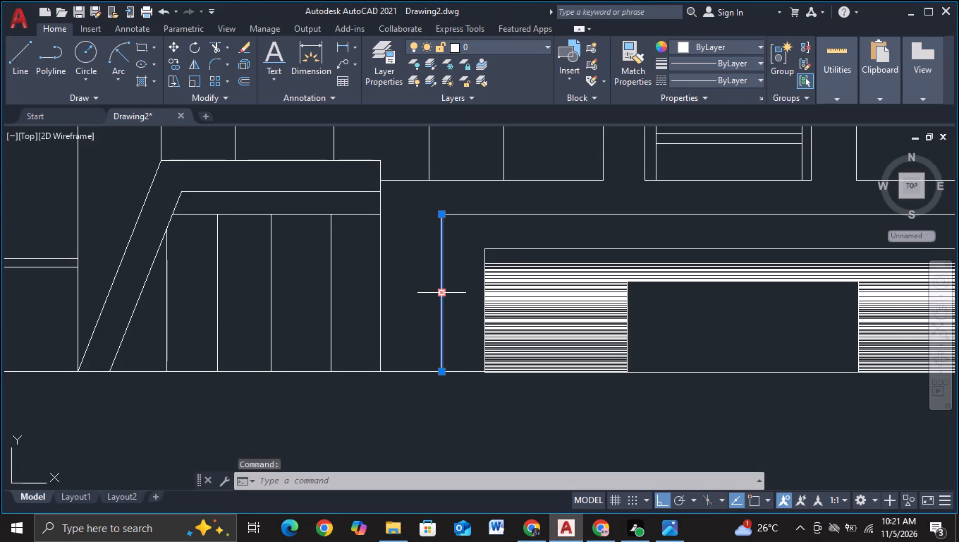
key(c)
double_click(460, 340)
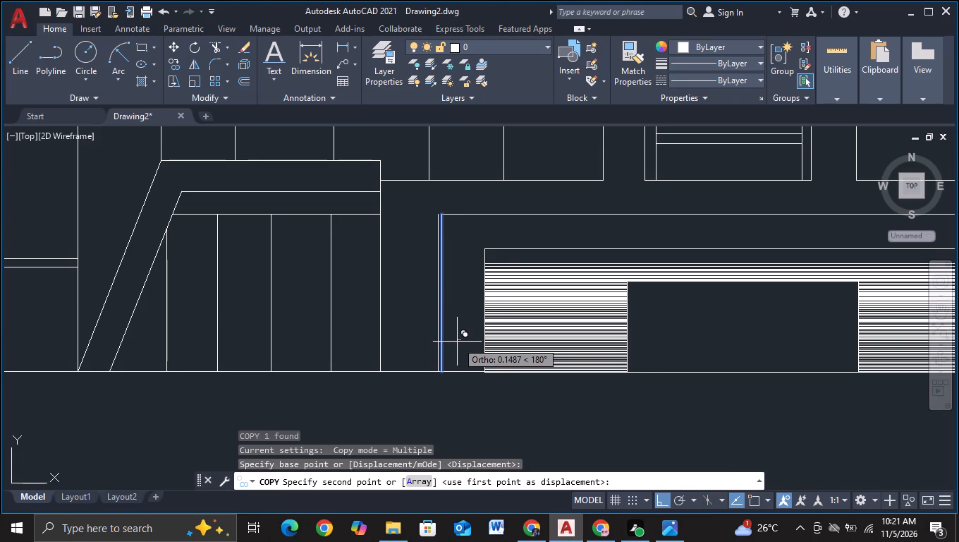
click(456, 342)
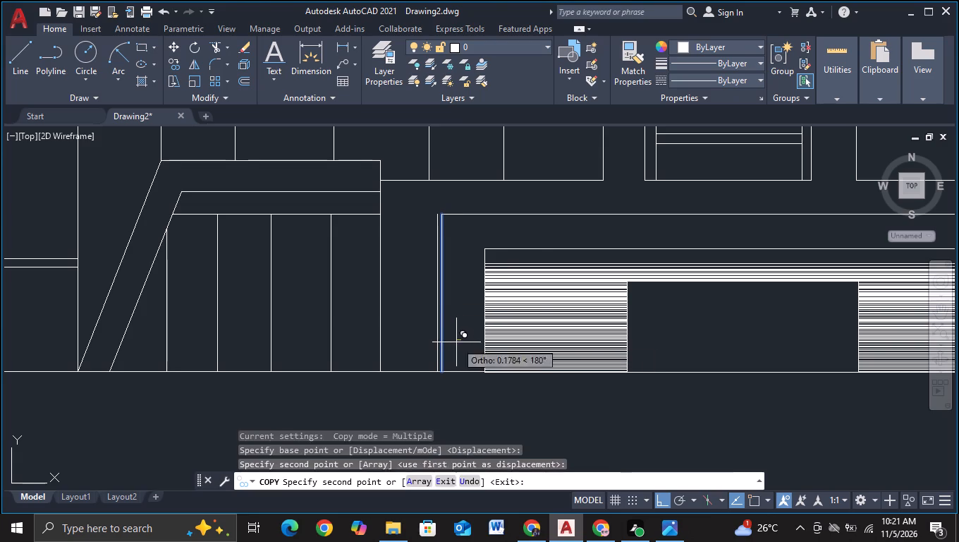
key(Escape)
Copy the right vertical line of the central entrance's outer frame slightly outward to double it.
middle_drag(562, 423, 304, 360)
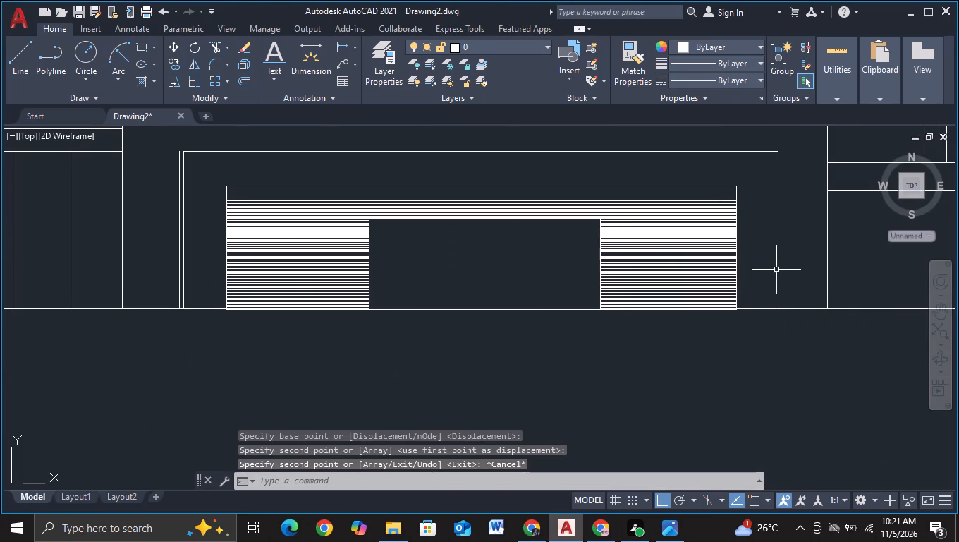
click(782, 266)
click(771, 267)
key(c)
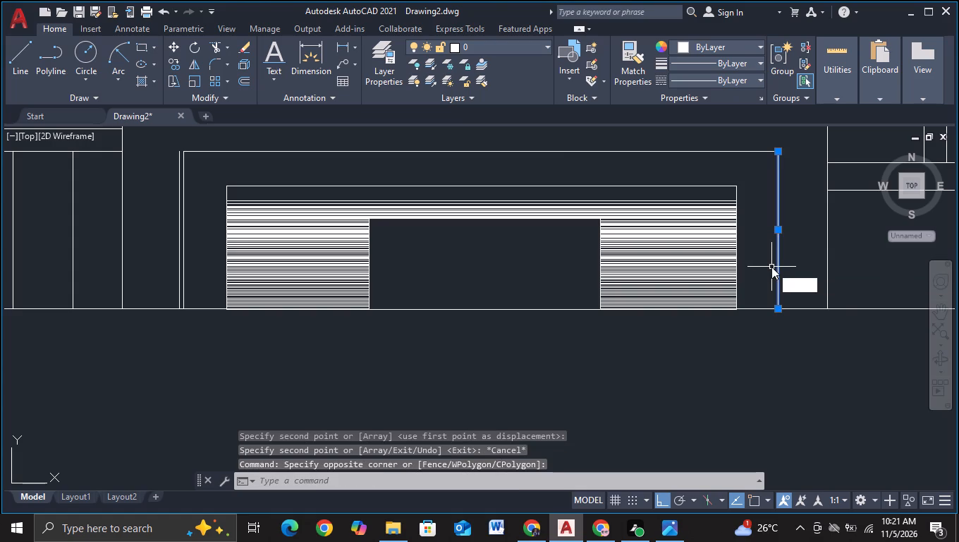
click(805, 314)
click(752, 380)
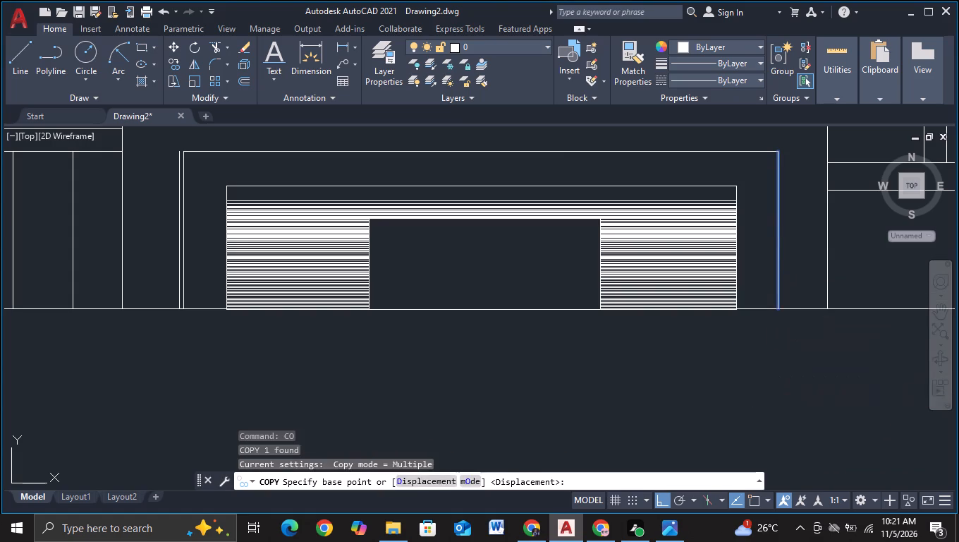
click(757, 380)
key(Escape)
Copy the three segments of the entrance outer frame's top line slightly upward to double the top edge.
middle_drag(761, 367, 762, 379)
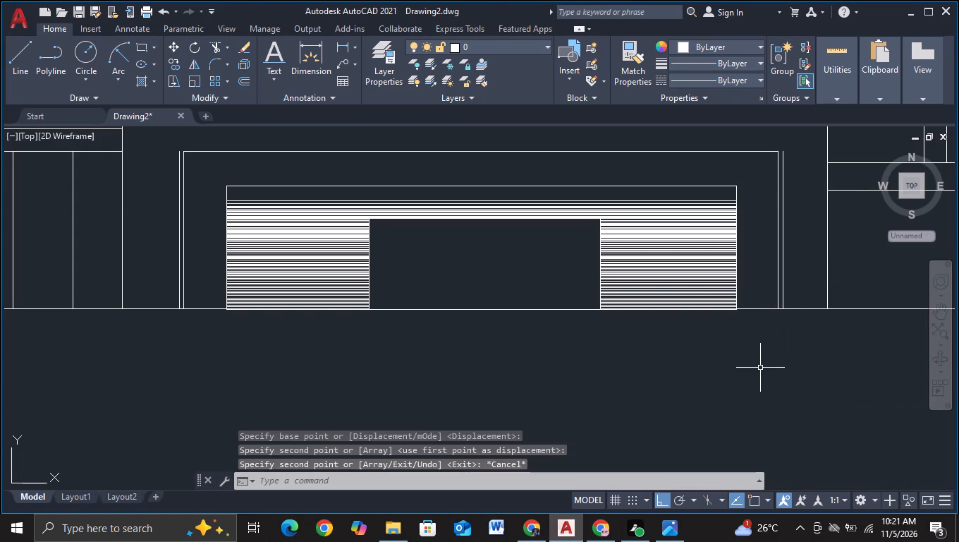
middle_drag(762, 379, 765, 423)
click(731, 210)
click(731, 203)
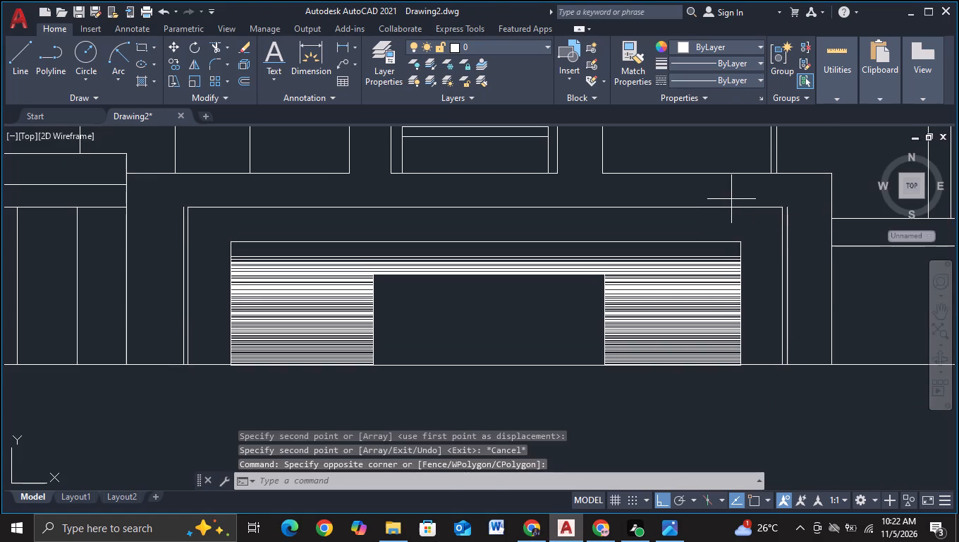
click(731, 199)
click(718, 214)
click(580, 190)
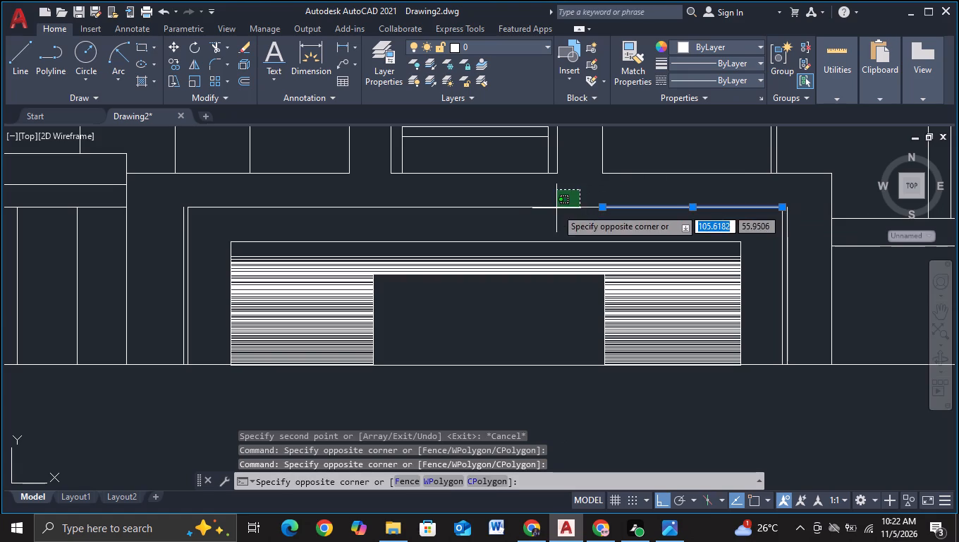
click(556, 208)
click(314, 199)
click(306, 222)
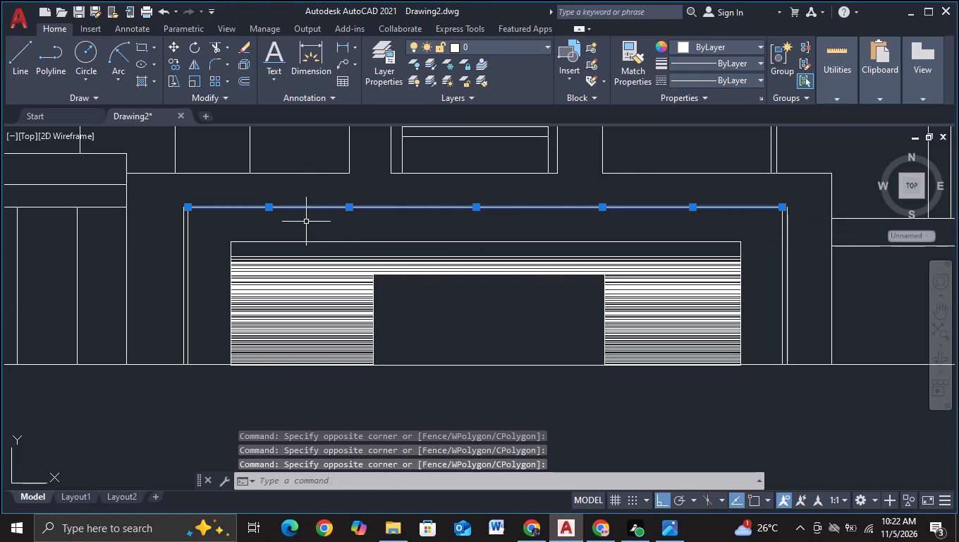
key(c)
click(386, 255)
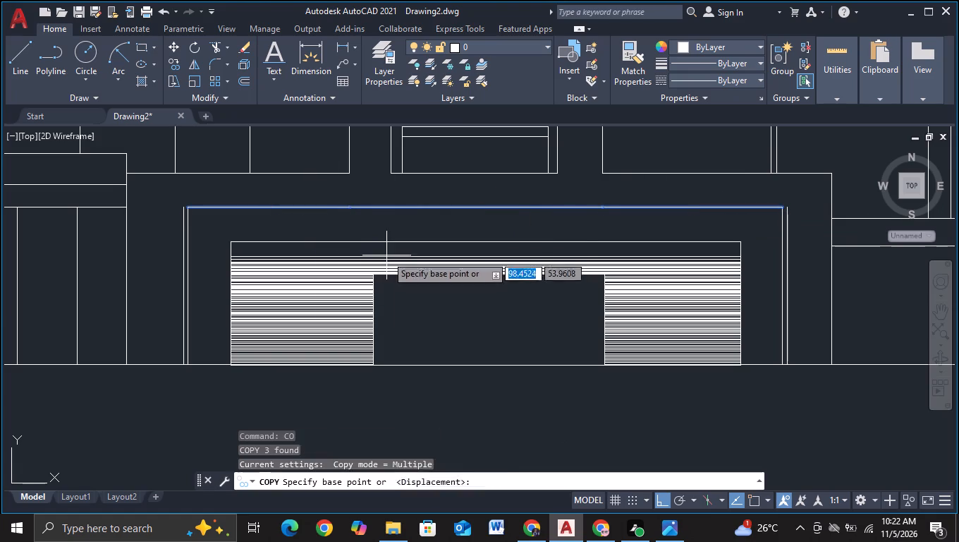
click(386, 235)
click(389, 229)
key(Escape)
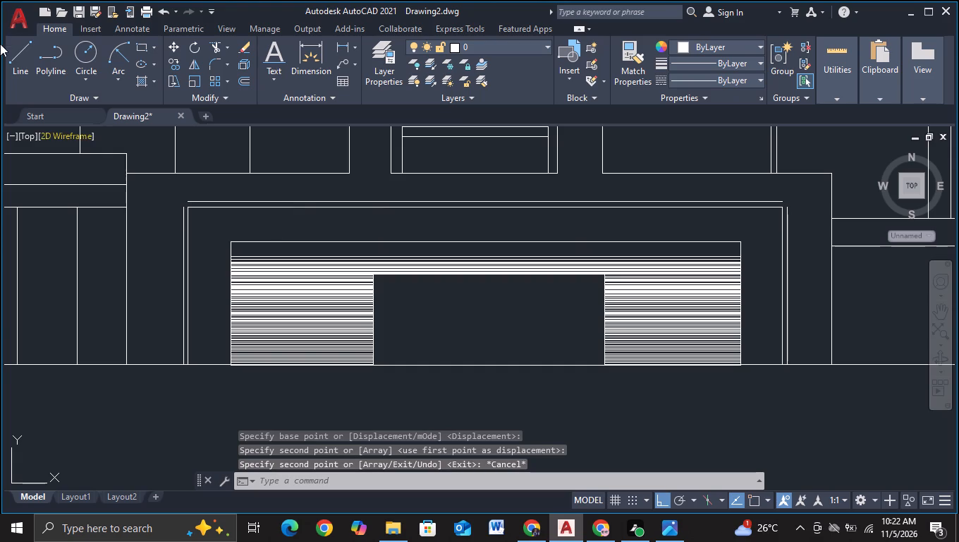
With object snap on, draw short diagonal lines joining the outer side lines to the outer top line at both upper frame corners.
click(18, 66)
scroll(218, 242, up, 2)
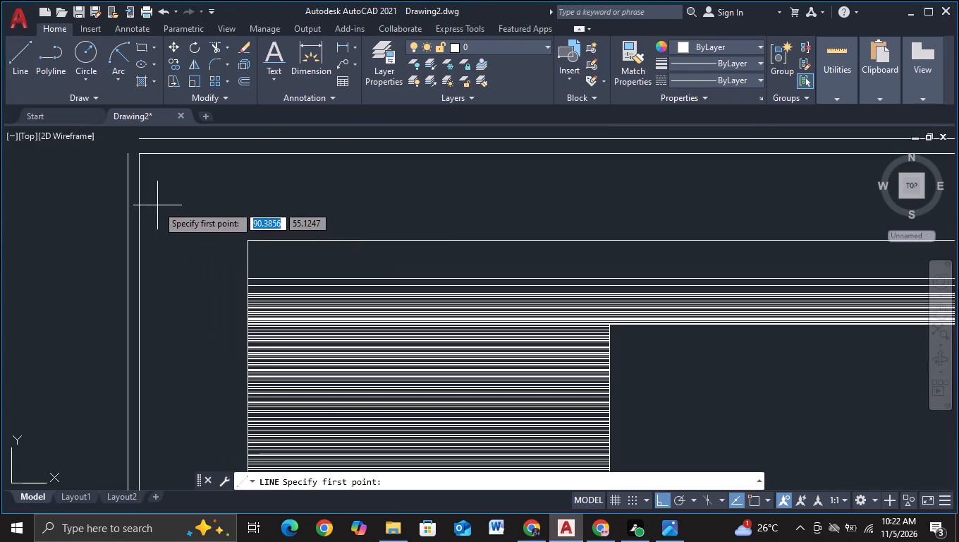
middle_drag(169, 205, 182, 257)
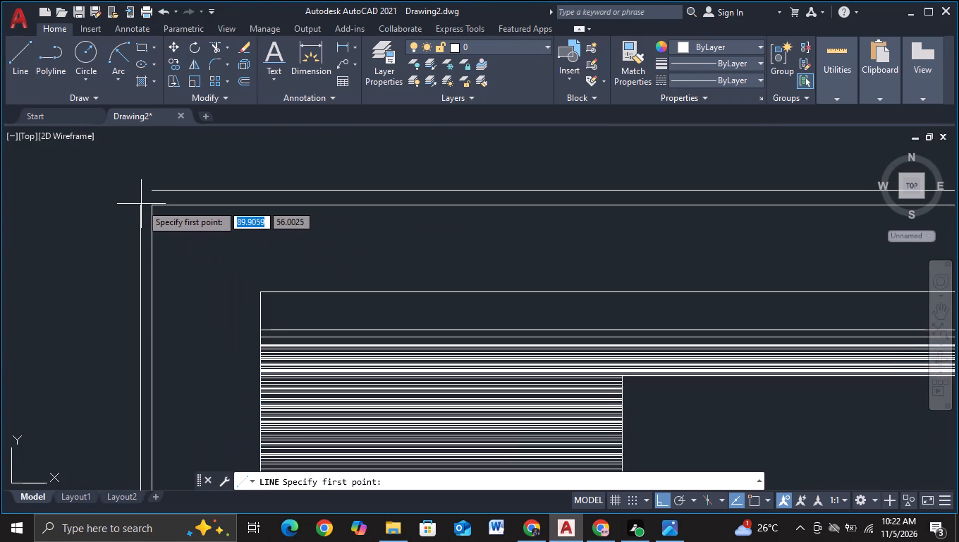
key(F3)
click(142, 203)
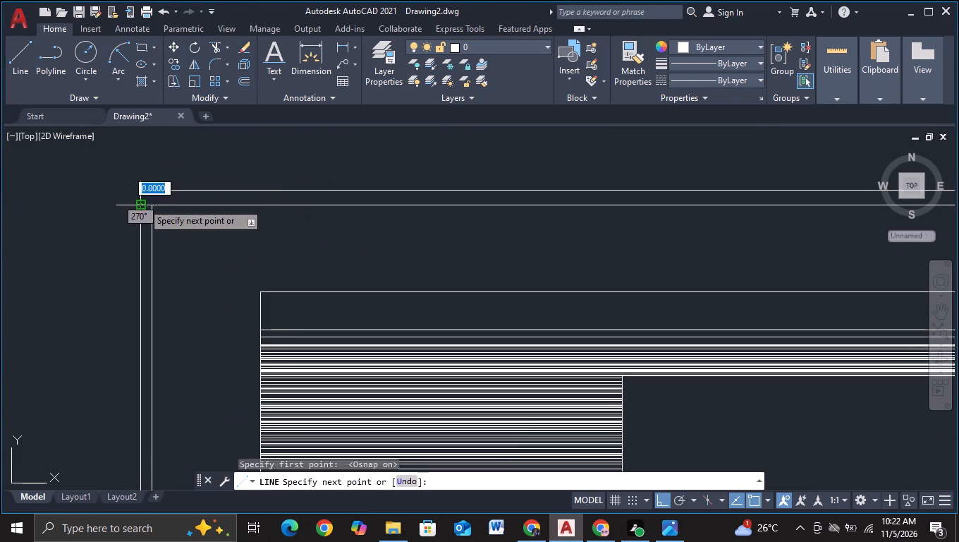
click(151, 195)
key(Escape)
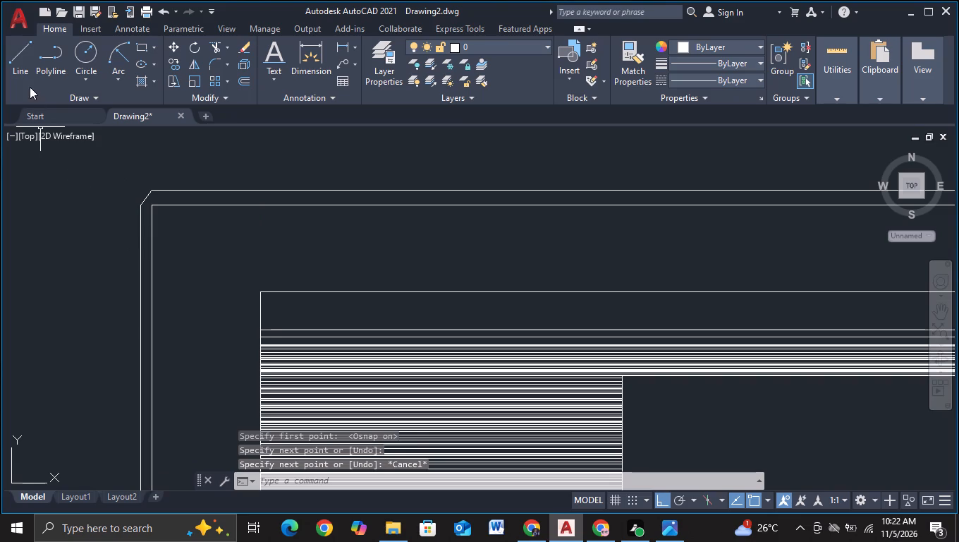
click(30, 87)
middle_drag(563, 261, 0, 207)
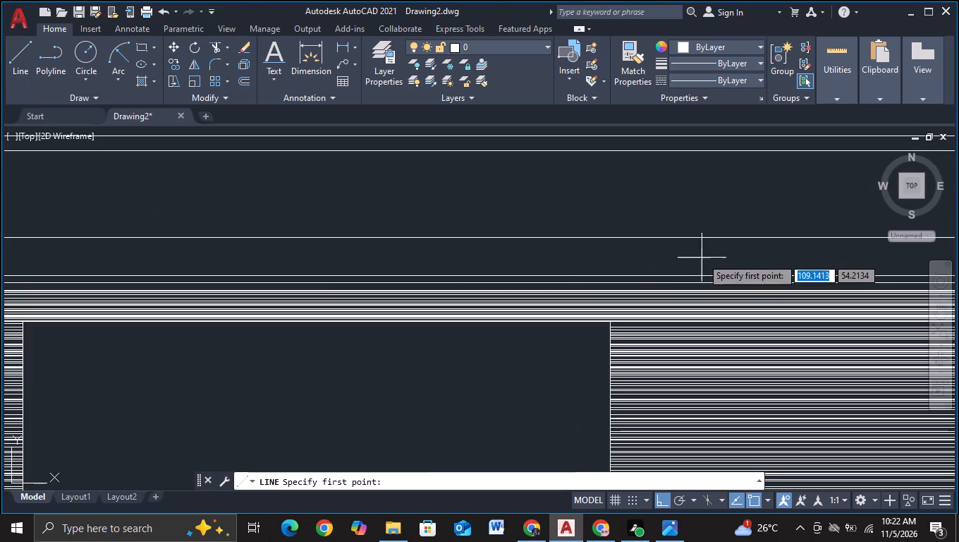
middle_drag(643, 227, 255, 261)
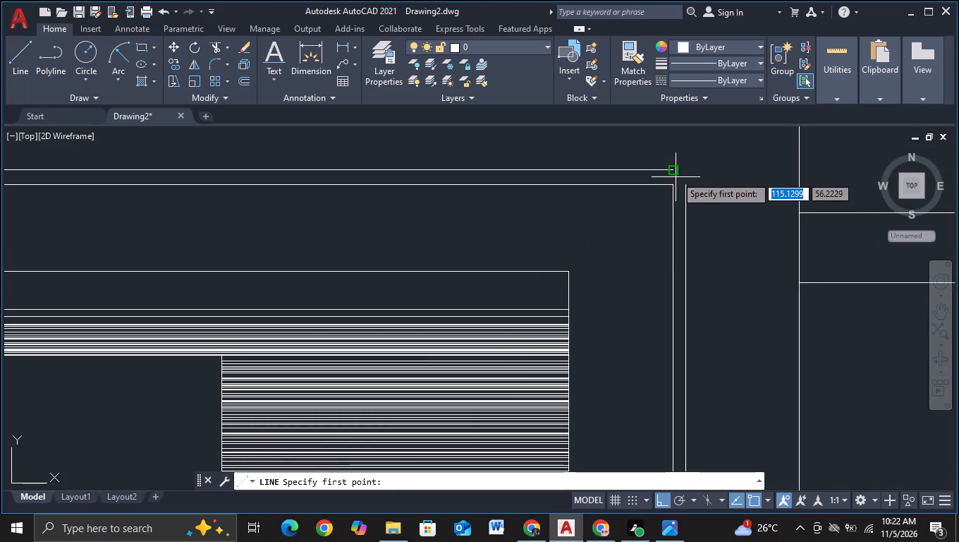
click(675, 172)
click(688, 183)
key(Escape)
Copy the two bottom edge segments beneath the left gridded box and its adjoining panel slightly straight down.
scroll(678, 255, down, 1)
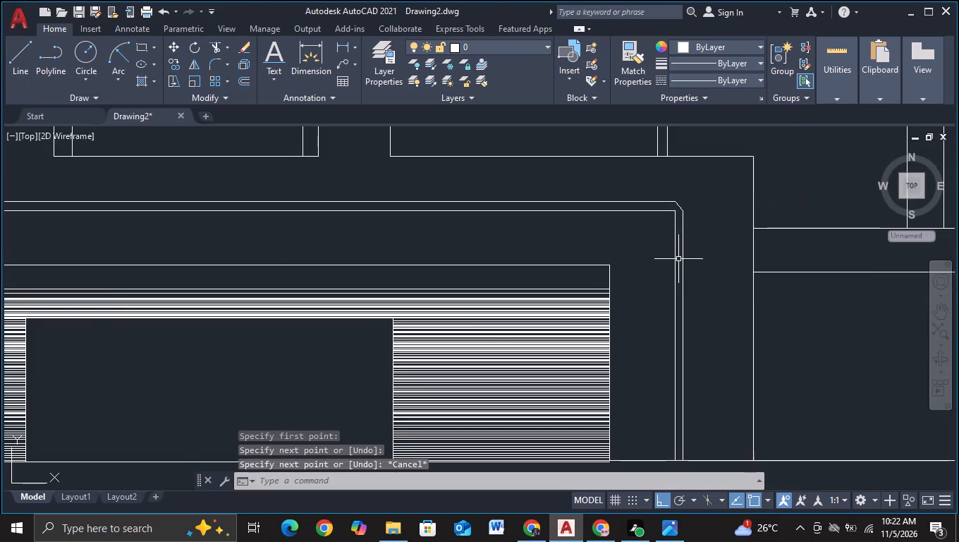
scroll(666, 272, down, 1)
middle_drag(664, 277, 733, 271)
scroll(728, 267, down, 1)
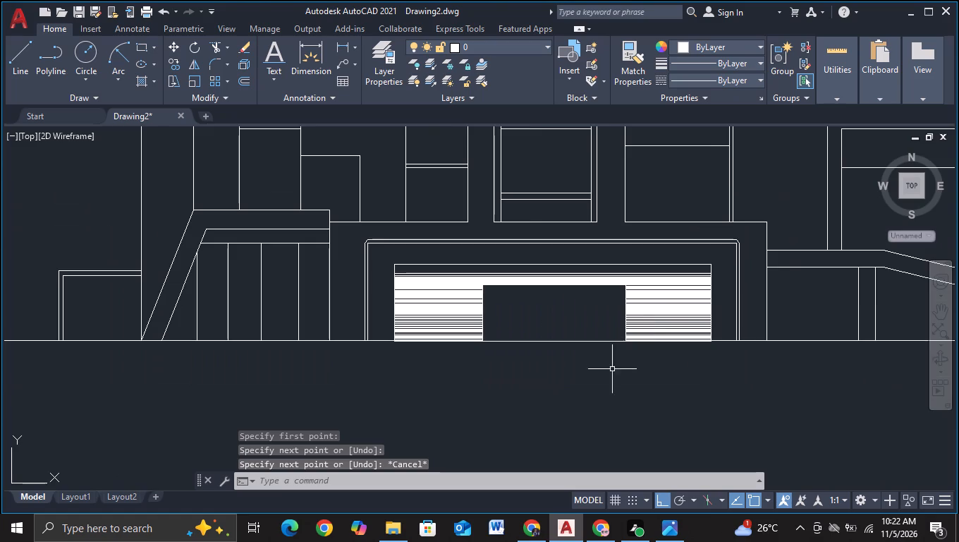
scroll(612, 369, down, 1)
middle_drag(600, 380, 489, 359)
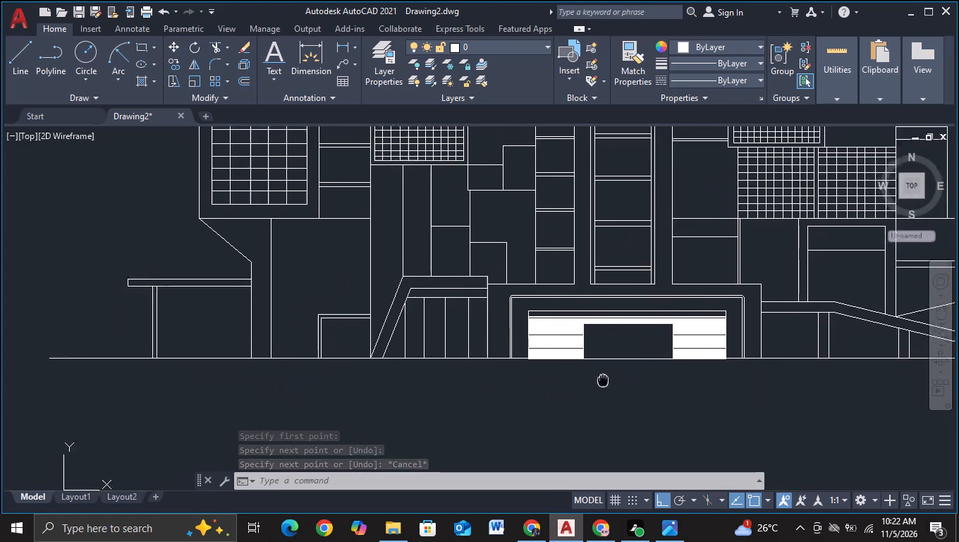
middle_drag(489, 359, 718, 409)
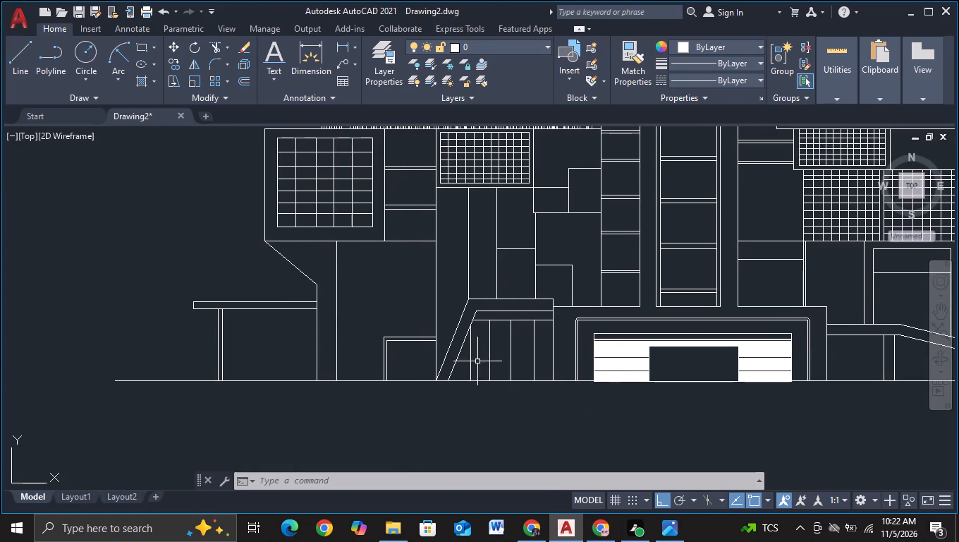
scroll(417, 237, up, 2)
click(417, 237)
click(370, 284)
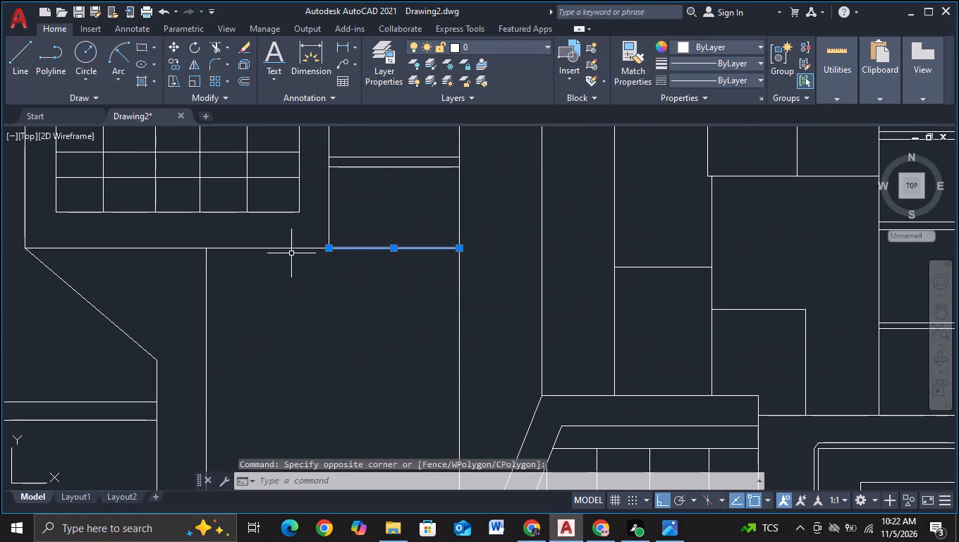
click(283, 246)
key(Escape)
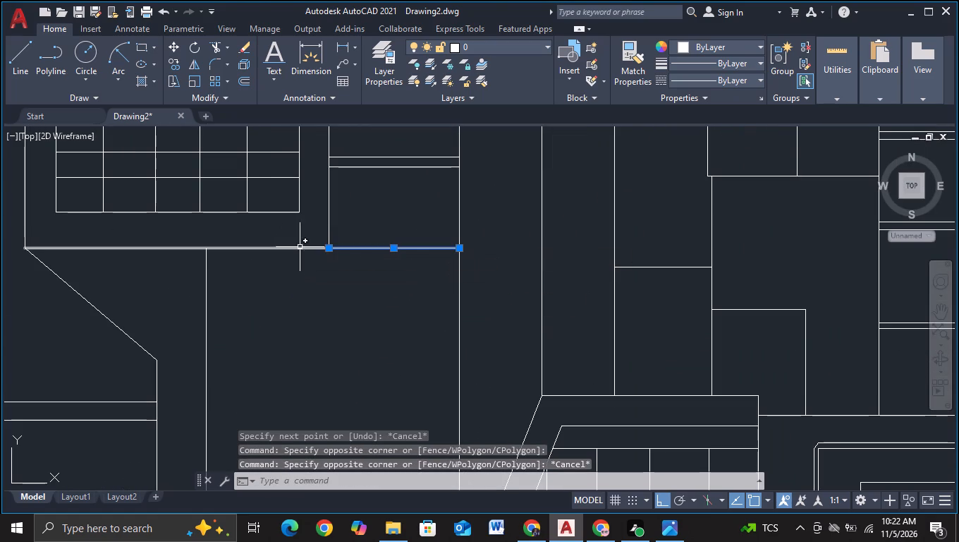
click(298, 241)
click(287, 261)
key(c)
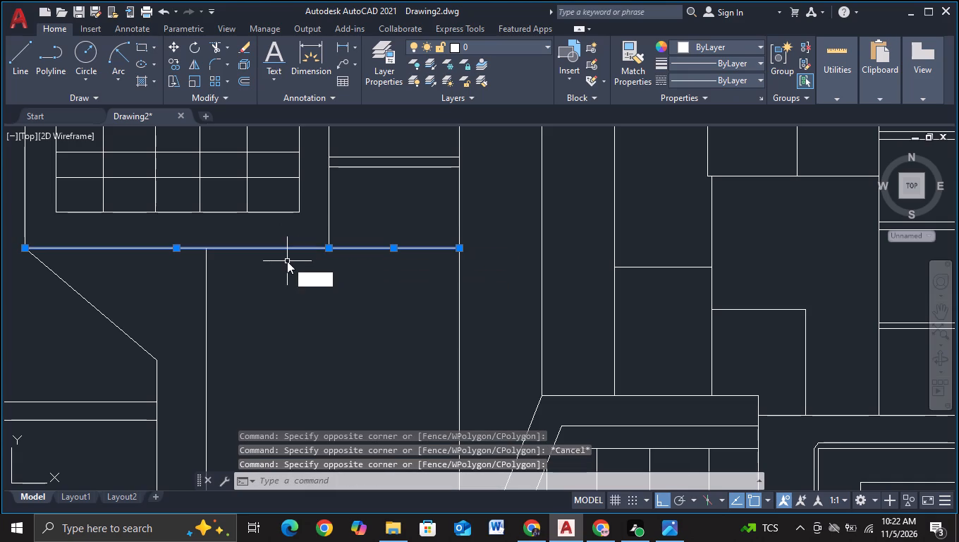
click(307, 305)
click(307, 305)
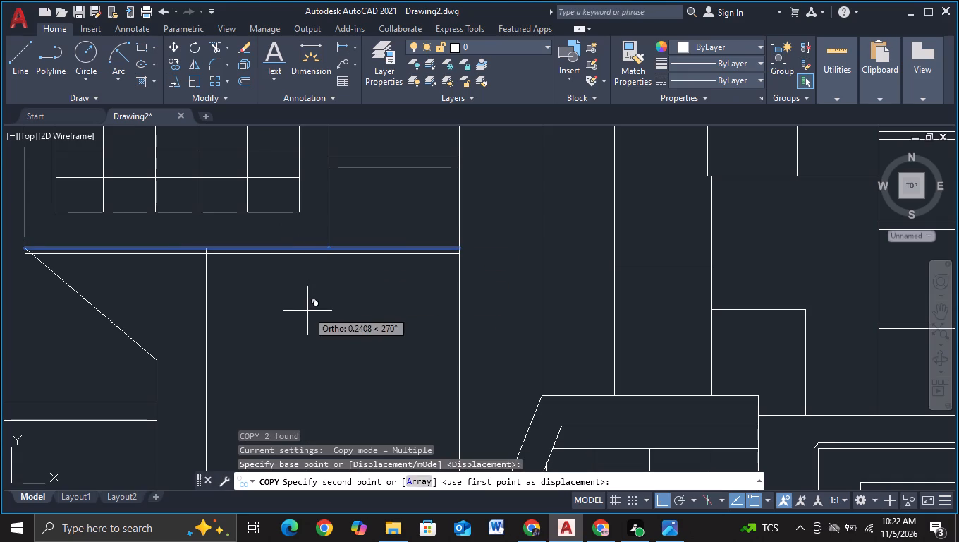
click(307, 314)
key(Escape)
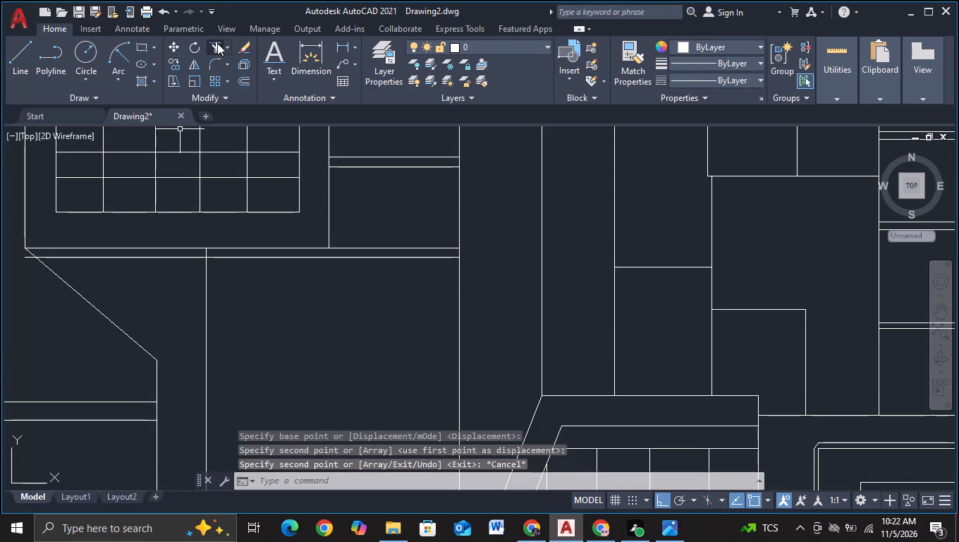
Trim the copied lower line back to the vertical wall line, removing the parts on both sides of the sloping edge.
click(217, 43)
click(33, 258)
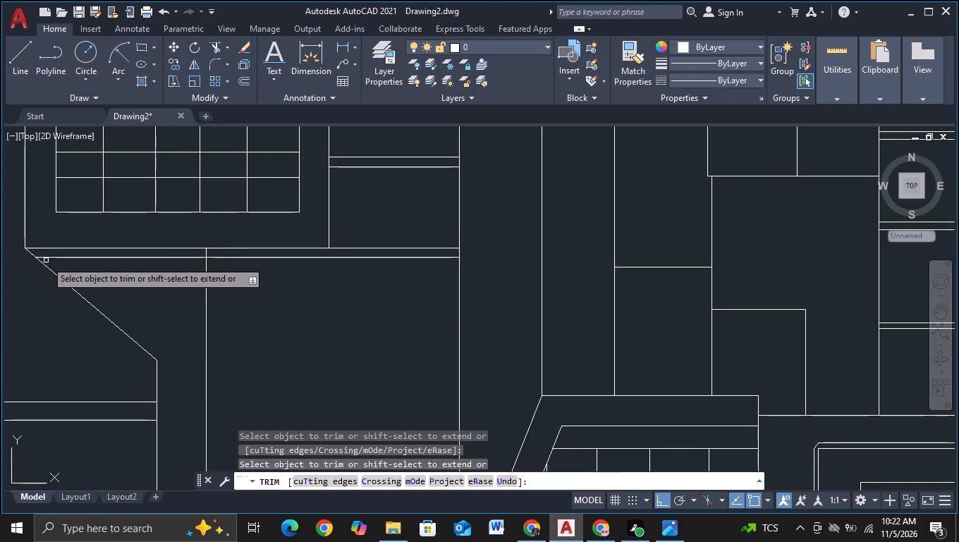
click(48, 258)
key(Escape)
Copy both segments of the vertical wall line below the left gridded box about 0.53 units to the left.
scroll(188, 284, down, 2)
middle_drag(240, 300, 240, 285)
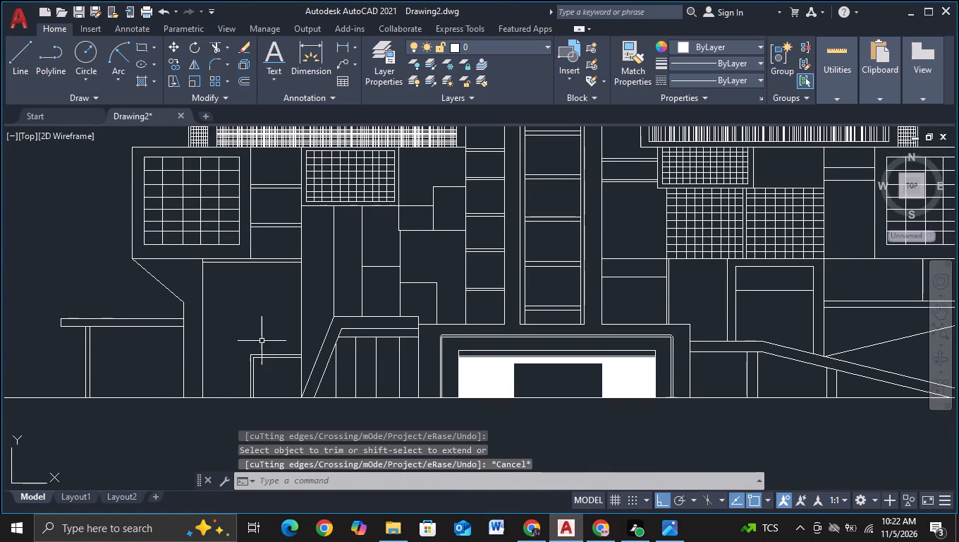
middle_drag(262, 341, 252, 313)
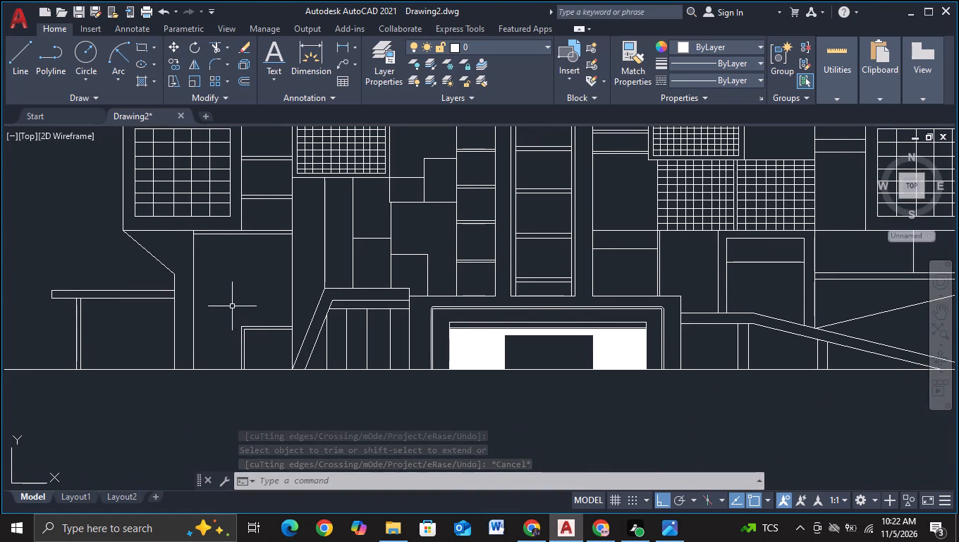
scroll(232, 306, up, 1)
click(197, 311)
click(154, 315)
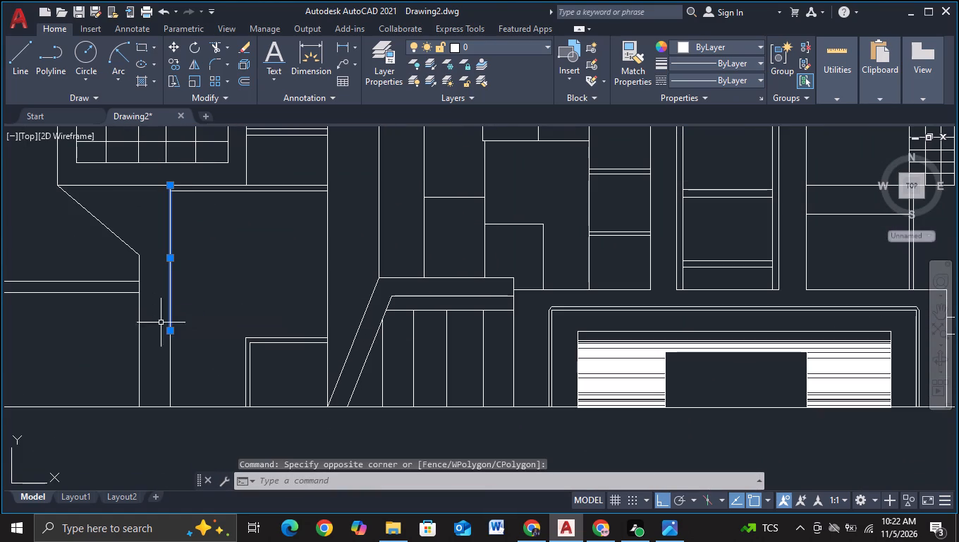
click(185, 351)
click(161, 358)
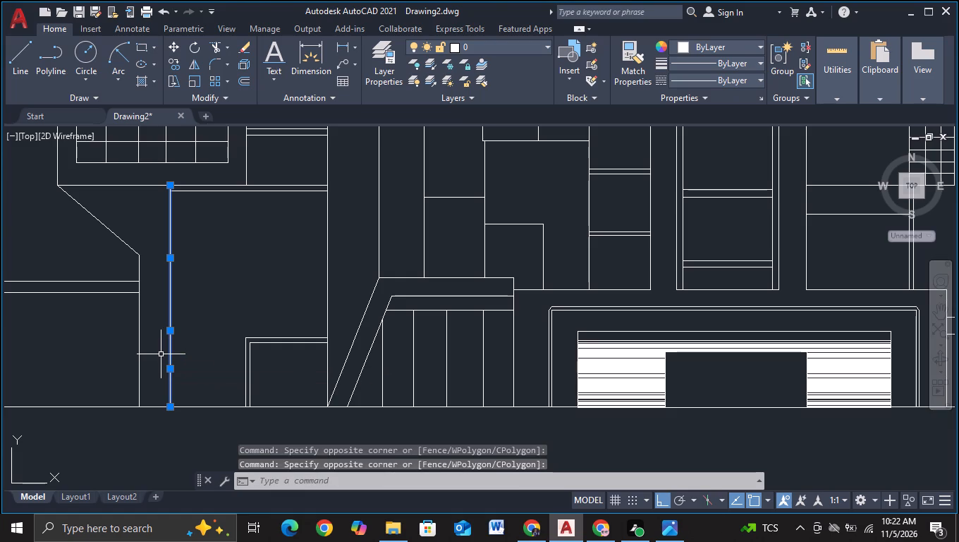
key(c)
click(204, 393)
click(217, 289)
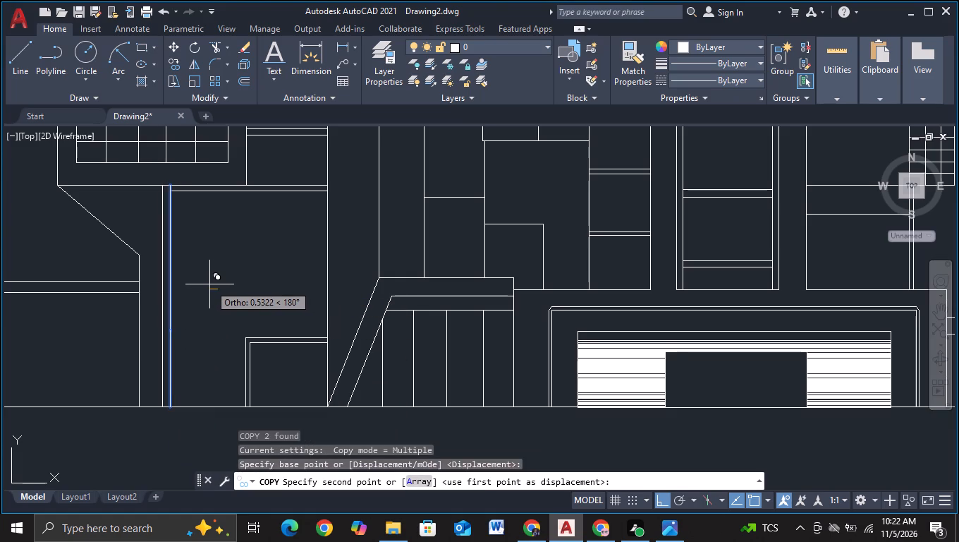
click(209, 284)
key(Escape)
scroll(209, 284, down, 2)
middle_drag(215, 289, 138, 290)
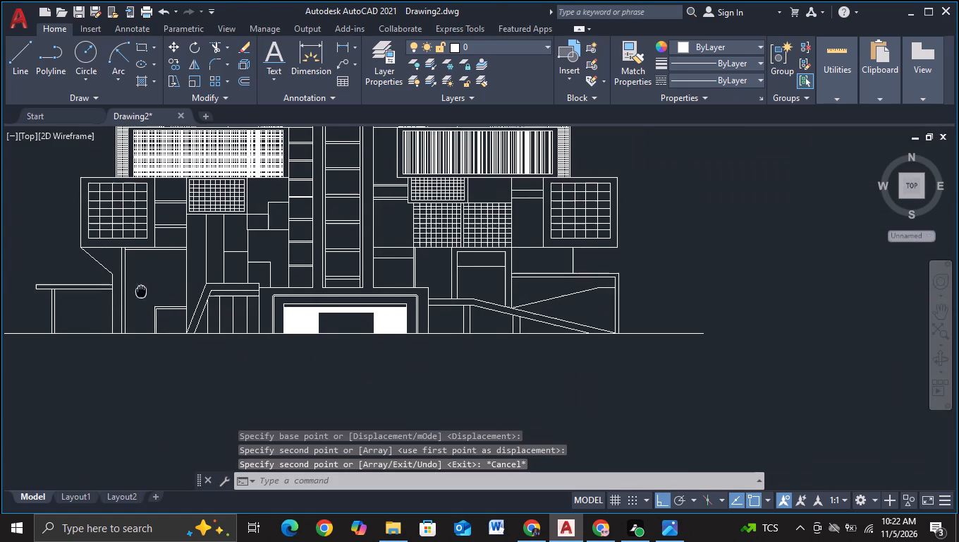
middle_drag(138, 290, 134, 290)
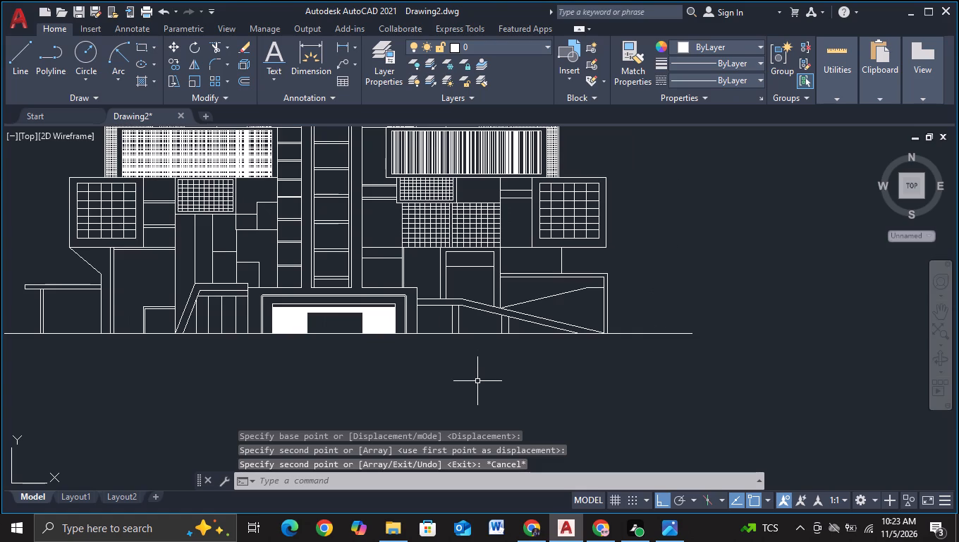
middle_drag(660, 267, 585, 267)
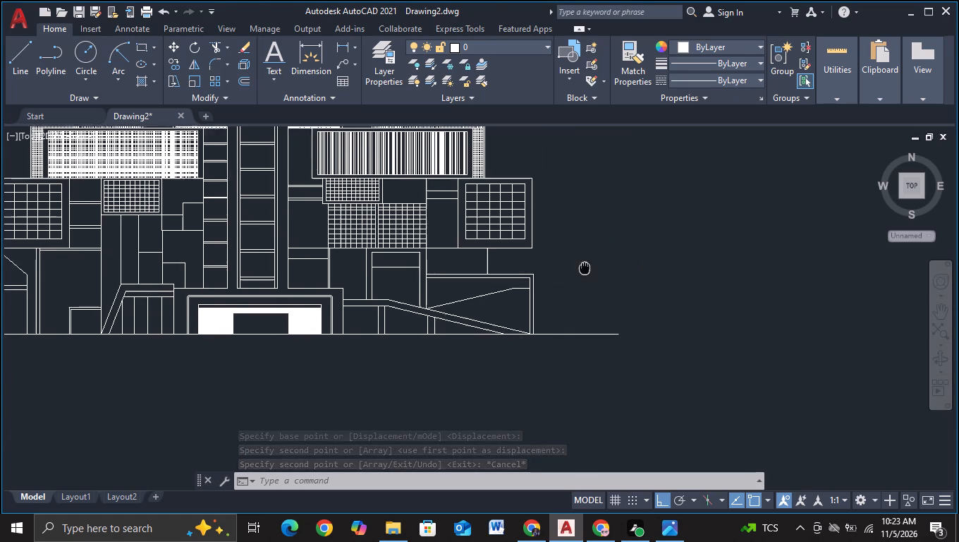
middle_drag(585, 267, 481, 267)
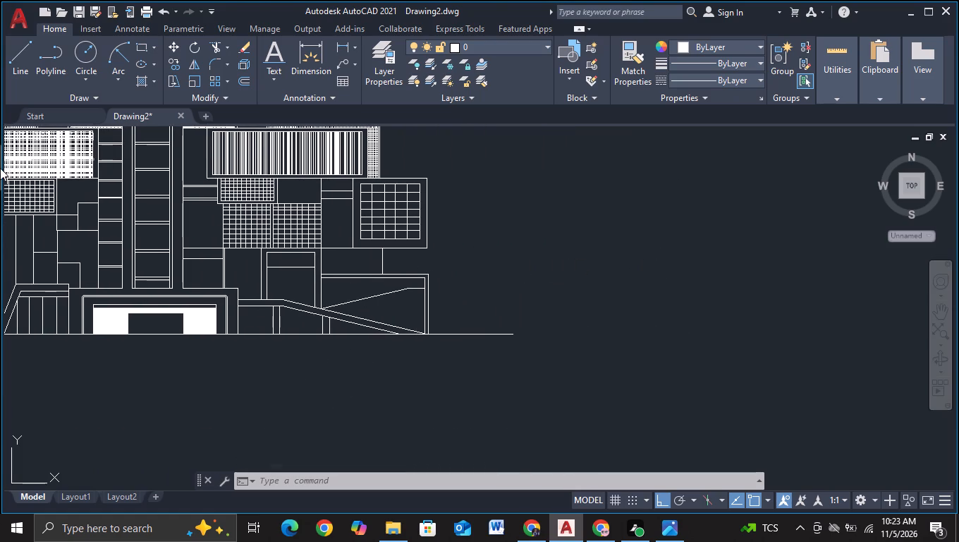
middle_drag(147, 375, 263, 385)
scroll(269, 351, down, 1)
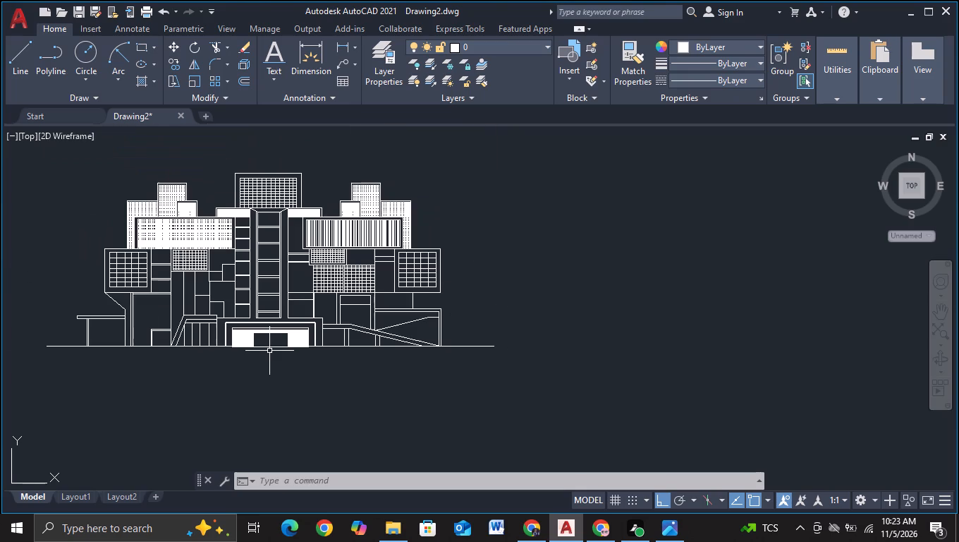
Examine the whole building elevation for missing panel lines and details.
middle_drag(346, 173, 377, 222)
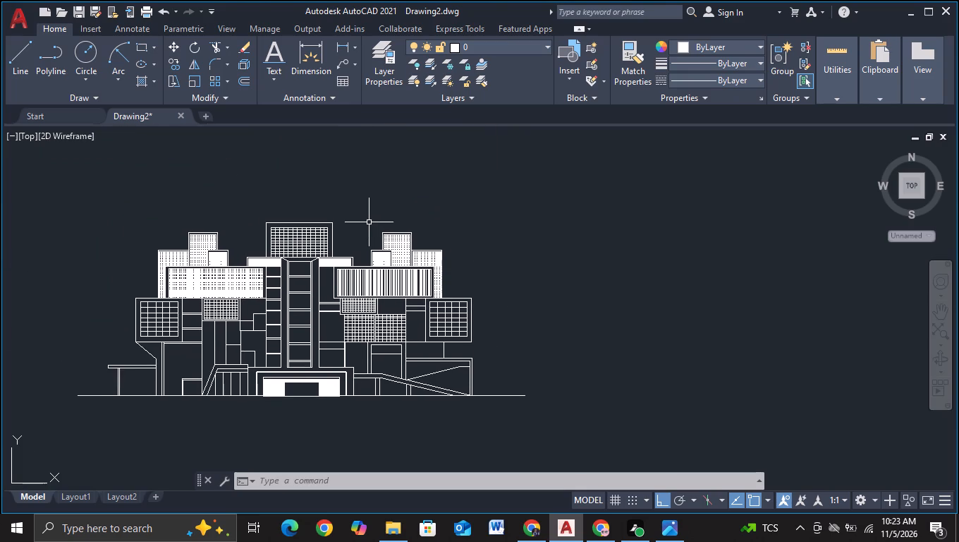
scroll(369, 222, up, 1)
middle_drag(369, 222, 439, 187)
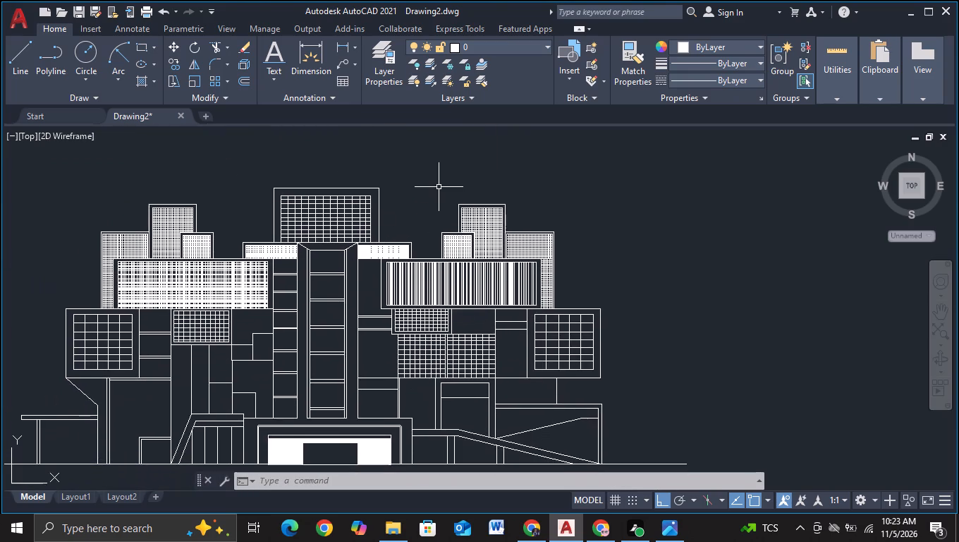
scroll(439, 187, down, 1)
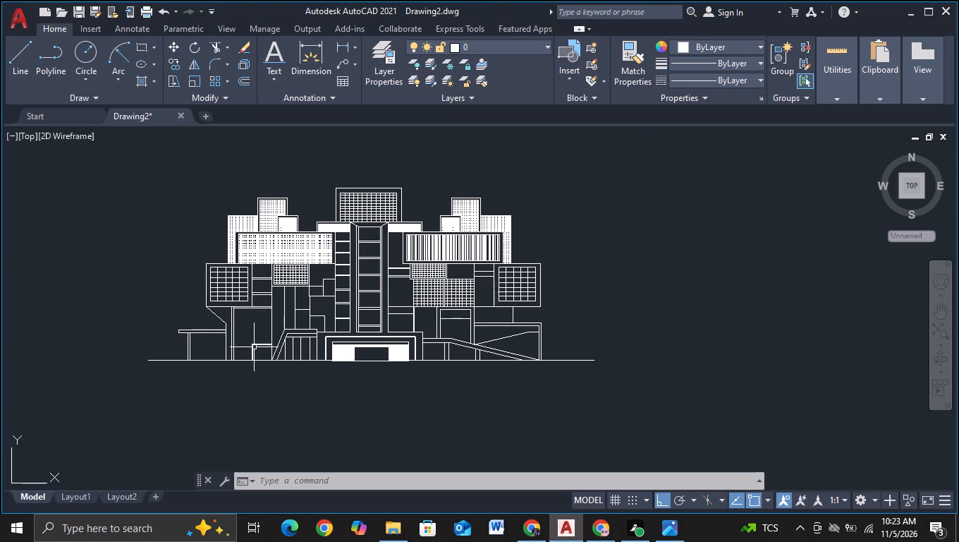
scroll(247, 349, up, 2)
scroll(221, 351, down, 2)
middle_drag(361, 382, 384, 377)
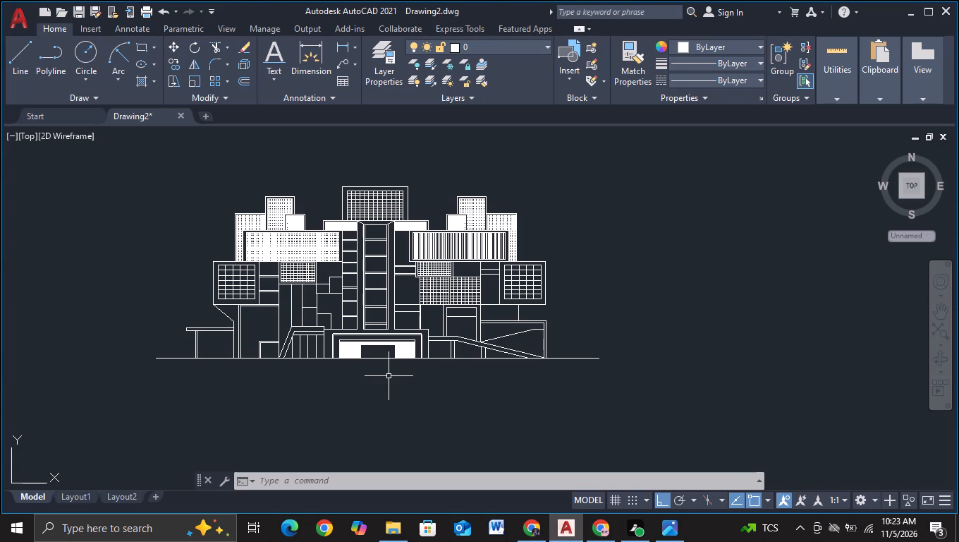
middle_drag(390, 376, 411, 356)
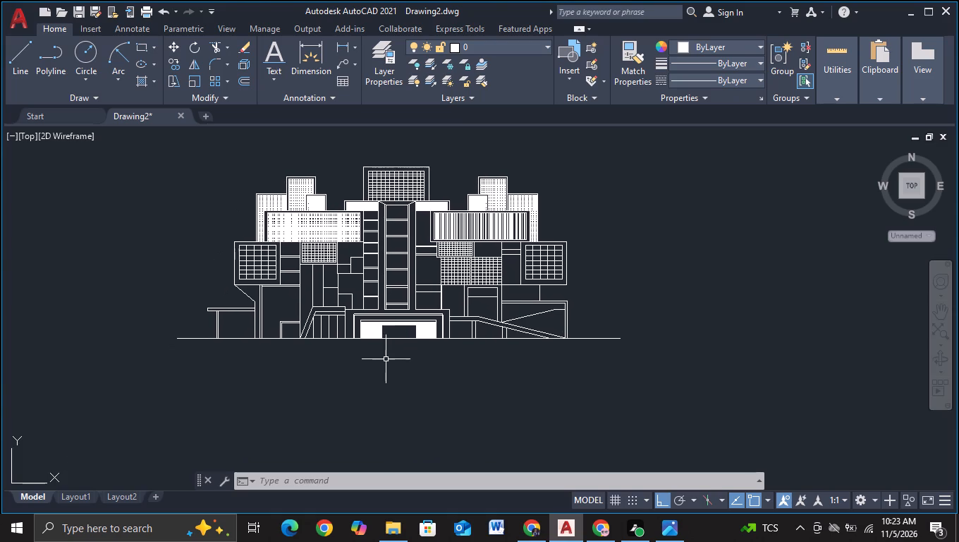
Draw a panel line about 3.08 units up from the small panel's corner above the left stair, across to the ladder-like strip, and trim the overshoot.
scroll(376, 294, up, 2)
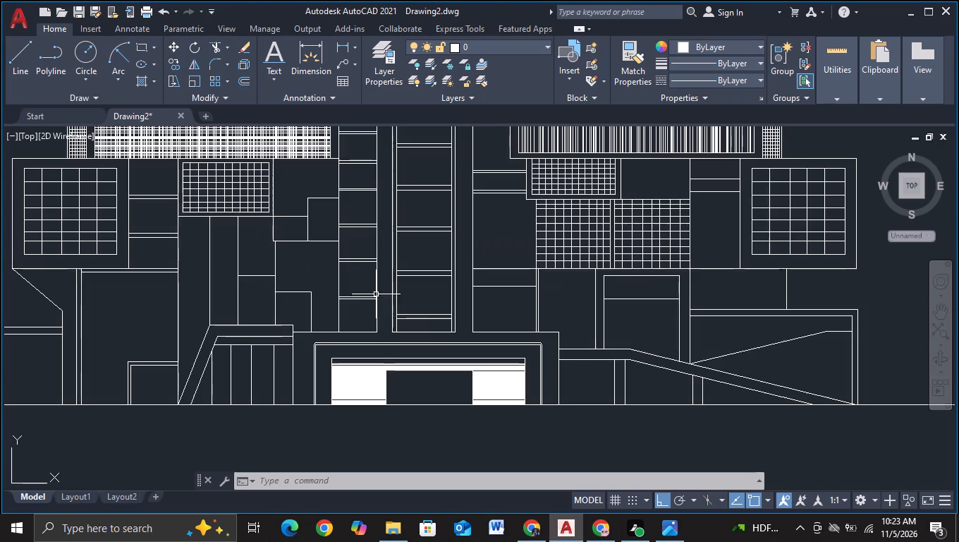
click(14, 74)
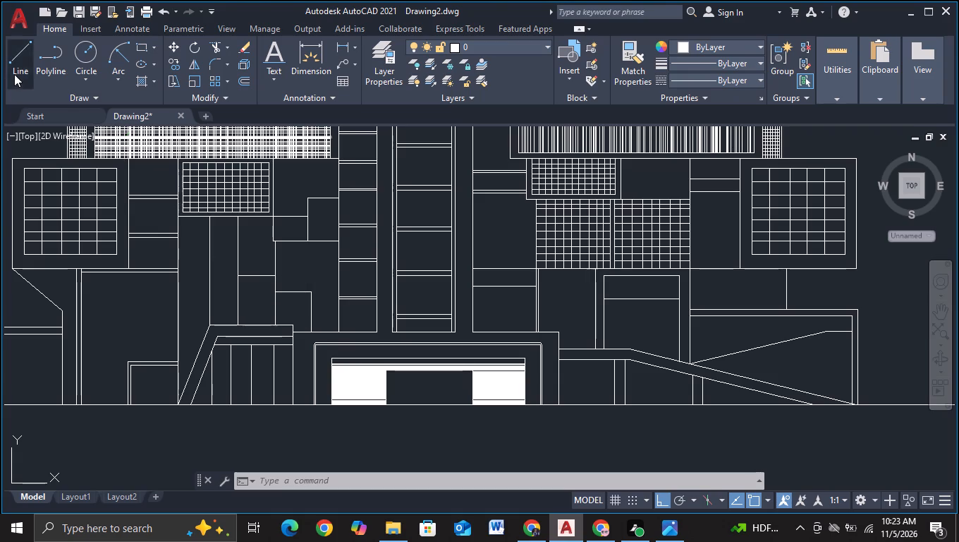
click(310, 289)
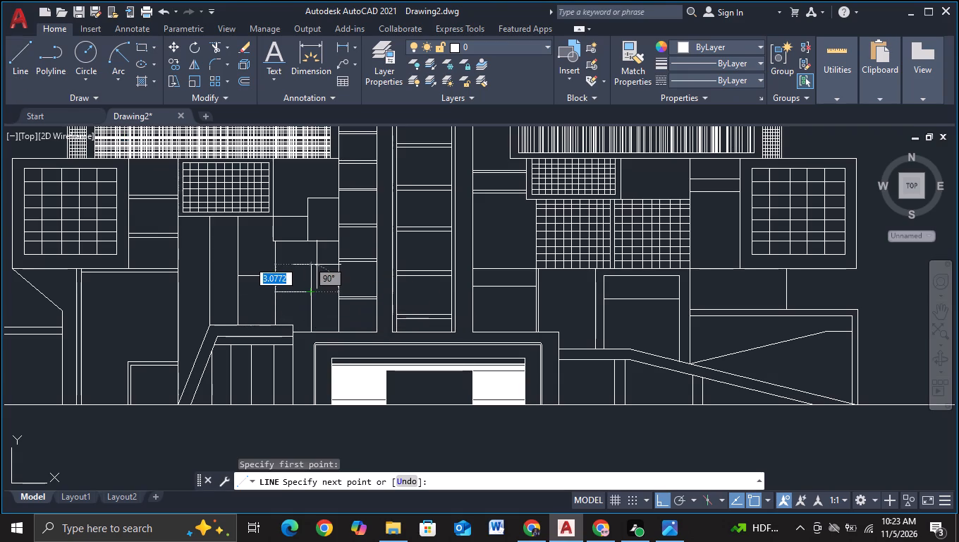
click(317, 265)
scroll(317, 265, up, 1)
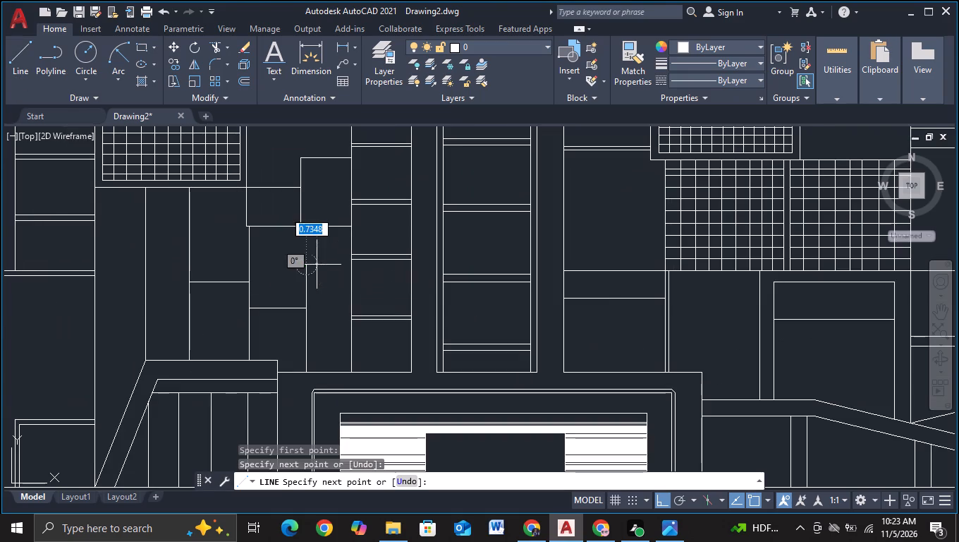
click(367, 279)
key(Escape)
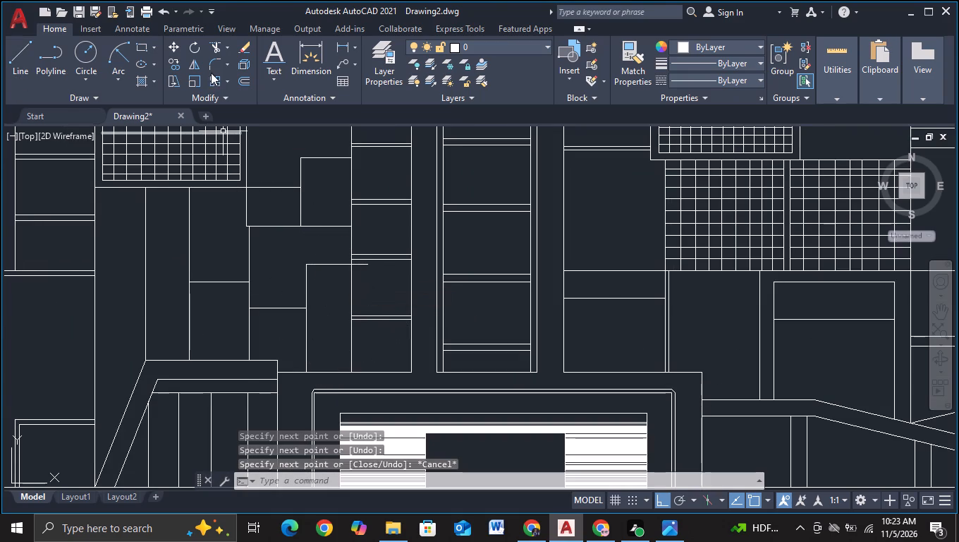
click(213, 48)
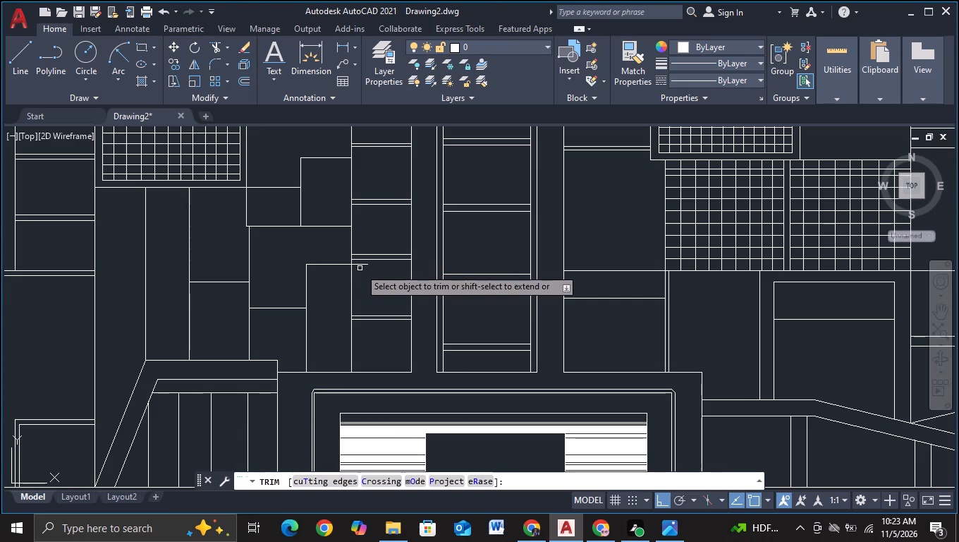
click(360, 265)
key(Escape)
Place single-line text about 2.4 units high below the left part of the ground line and enter REAR in capitals, followed by spaces.
scroll(338, 279, down, 3)
middle_drag(571, 270, 597, 270)
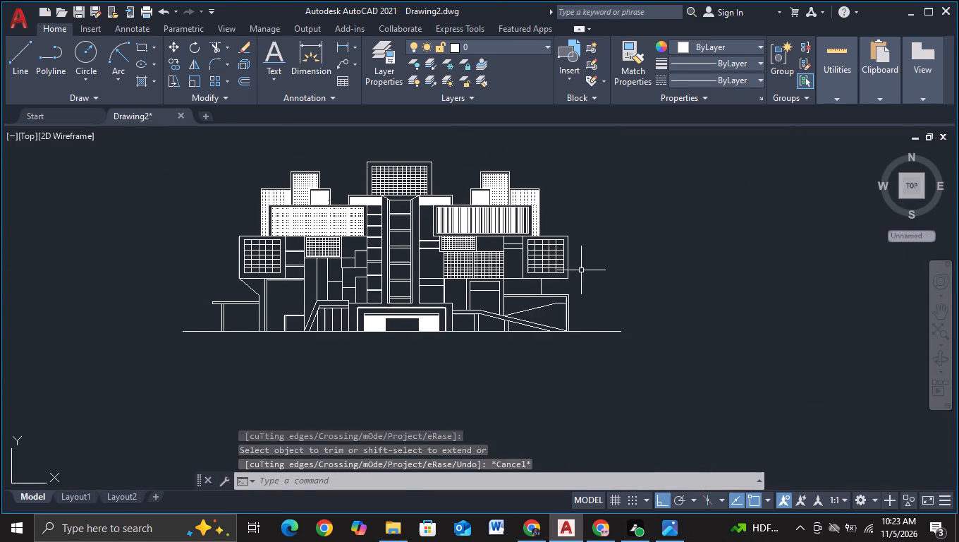
middle_drag(621, 253, 699, 301)
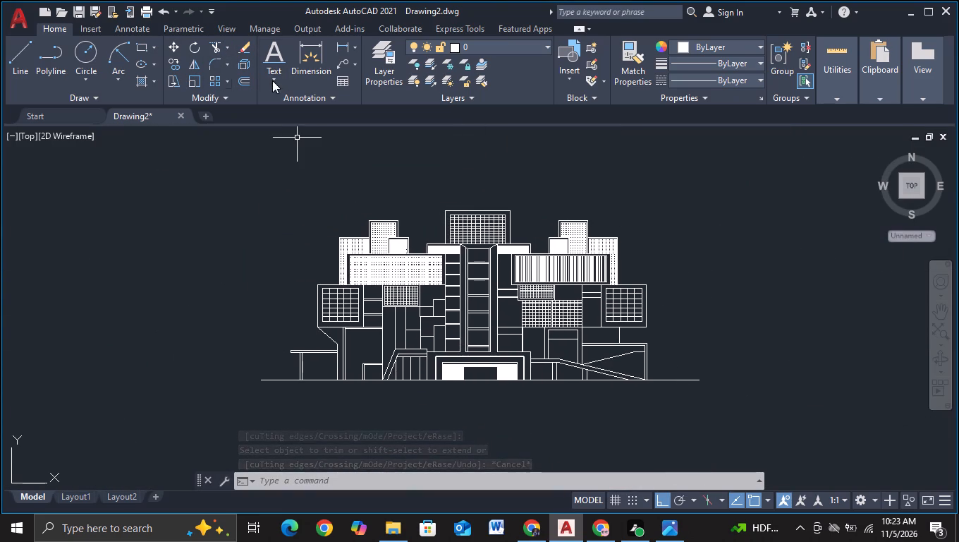
click(274, 80)
click(278, 136)
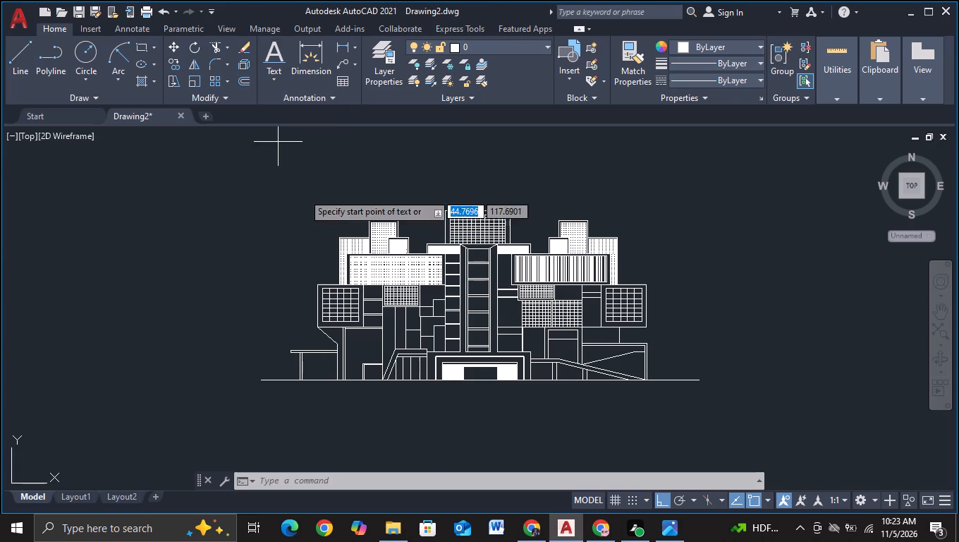
middle_drag(326, 253, 318, 167)
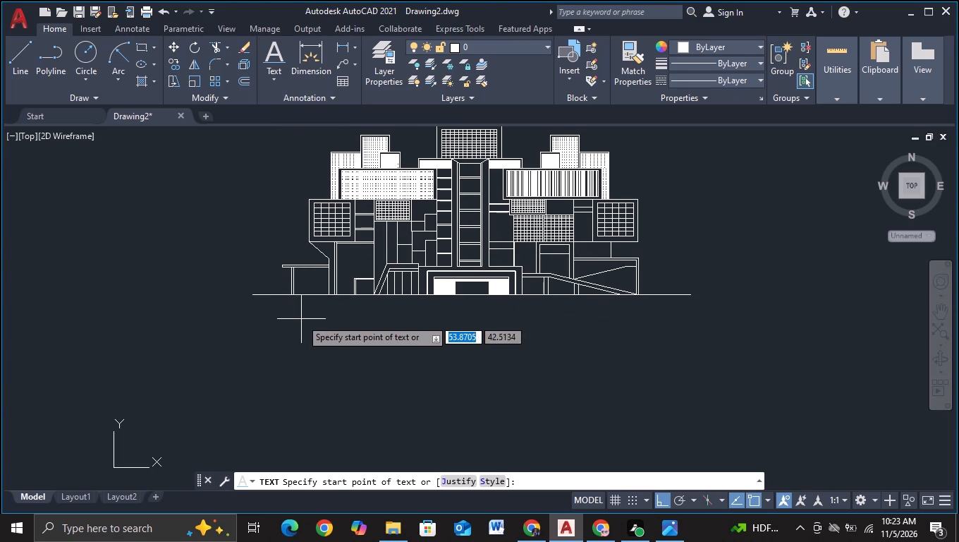
click(301, 319)
click(301, 327)
click(304, 327)
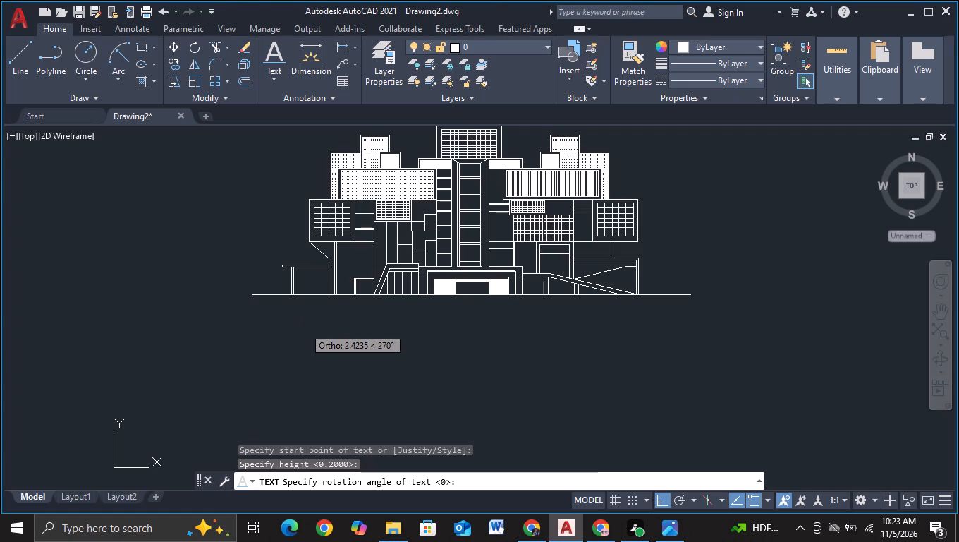
text(rear)
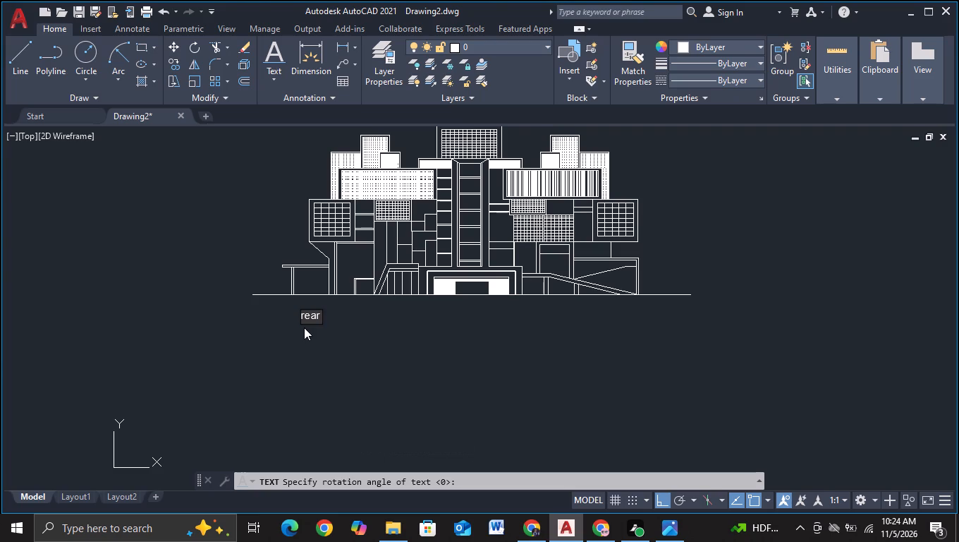
key(BackSpace)
key(BackSpace)
key(BackSpace)
key(BackSpace)
text(REAR)
key(space)
key(space)
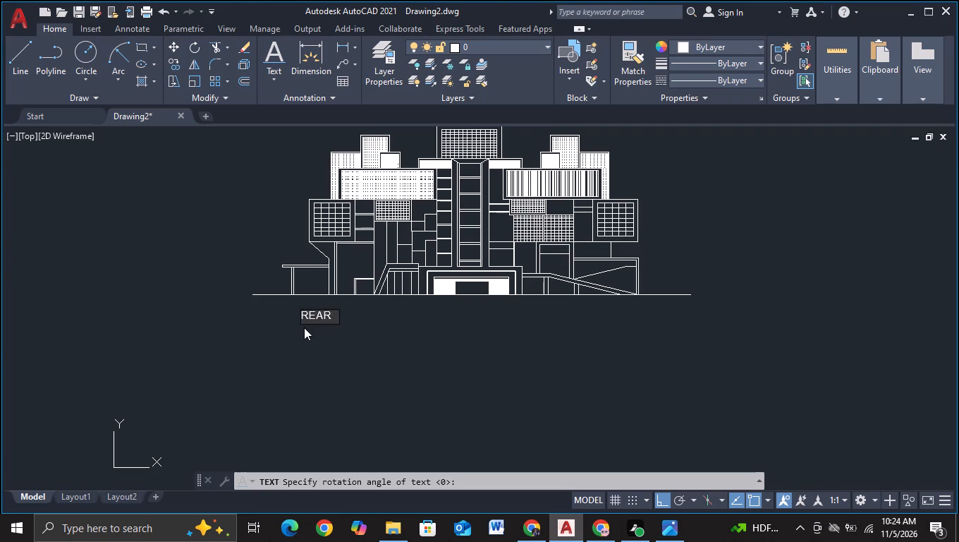
key(space)
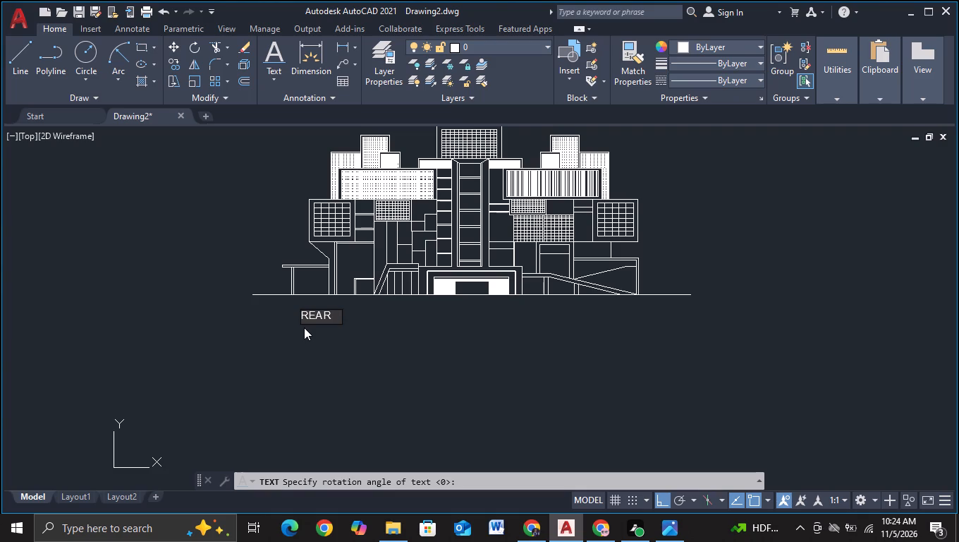
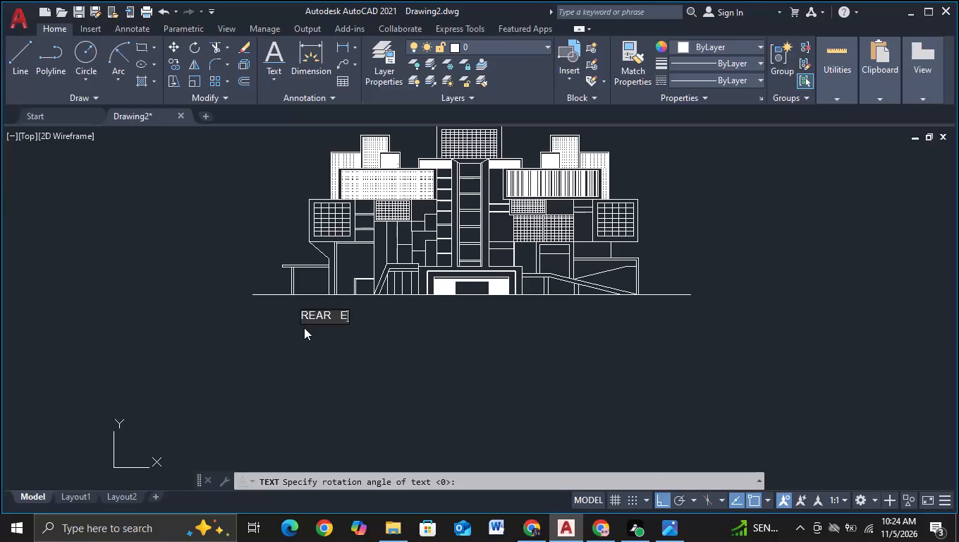
Continue the title text below the elevation after "REAR E" with "EVATION AND OGISTICS HUB".
text(EVATION)
key(space)
key(space)
key(space)
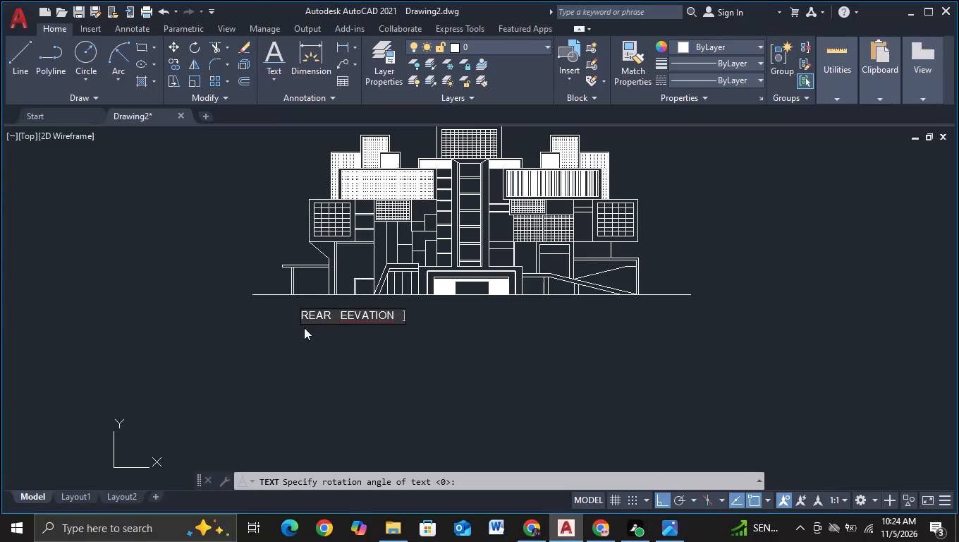
key(space)
text(AND)
key(space)
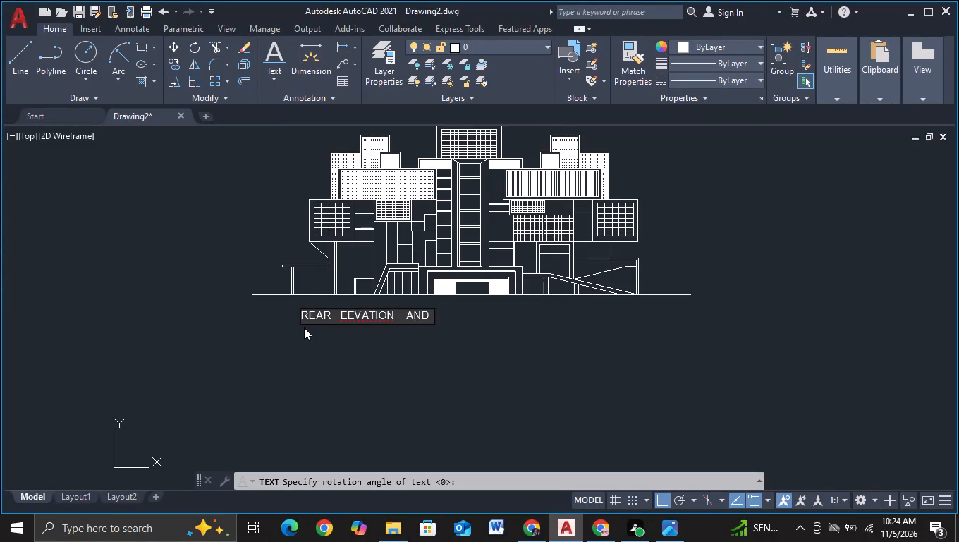
key(o)
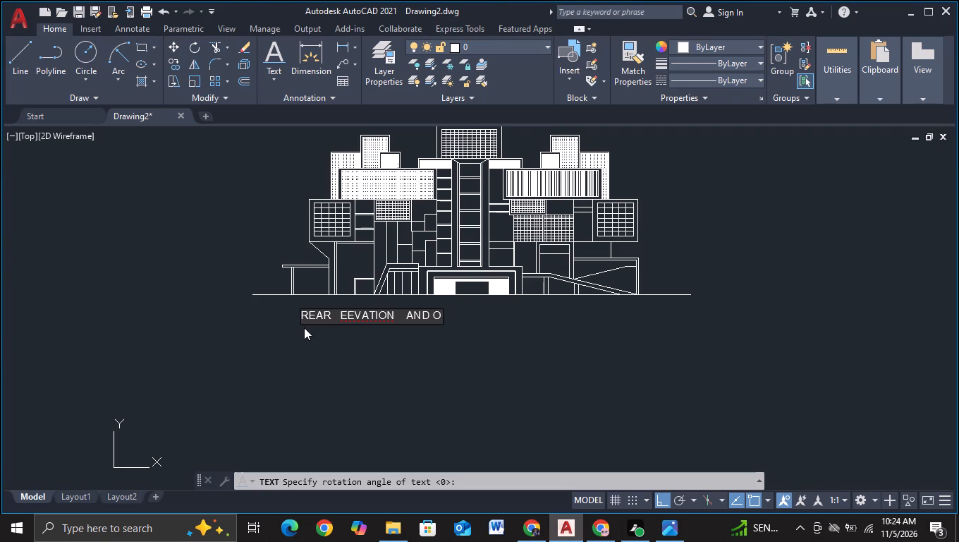
text(GIS)
text(TICS HY)
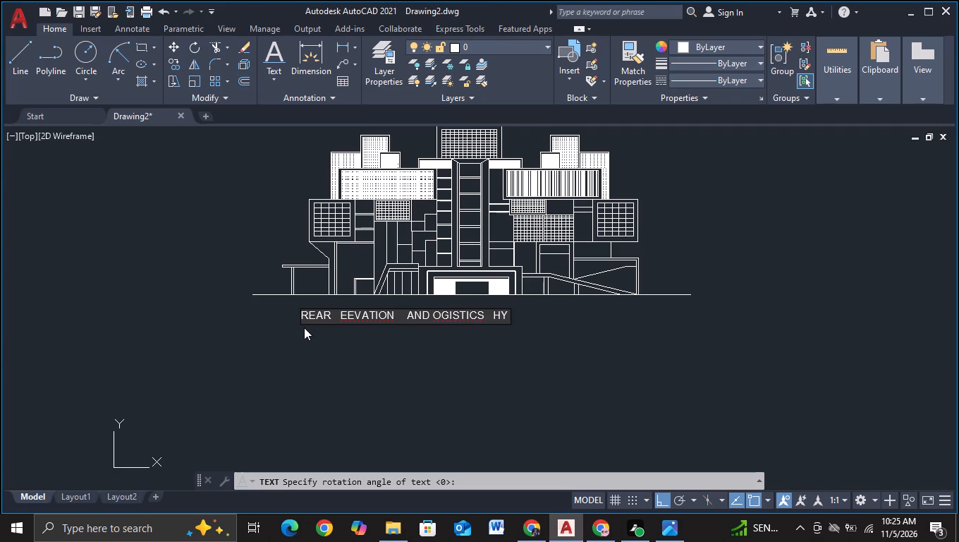
text(UB)
key(space)
key(BackSpace)
key(BackSpace)
key(BackSpace)
key(BackSpace)
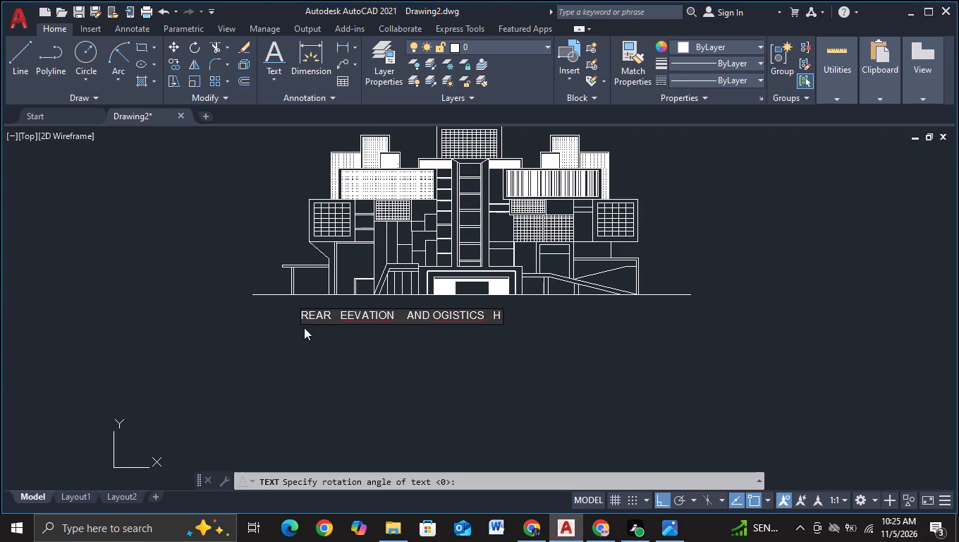
text(UB)
Correct the title's spelling and spacing to read "REAR ELEVATION AND LOGISTICS HUB" and finish the text.
click(354, 315)
key(BackSpace)
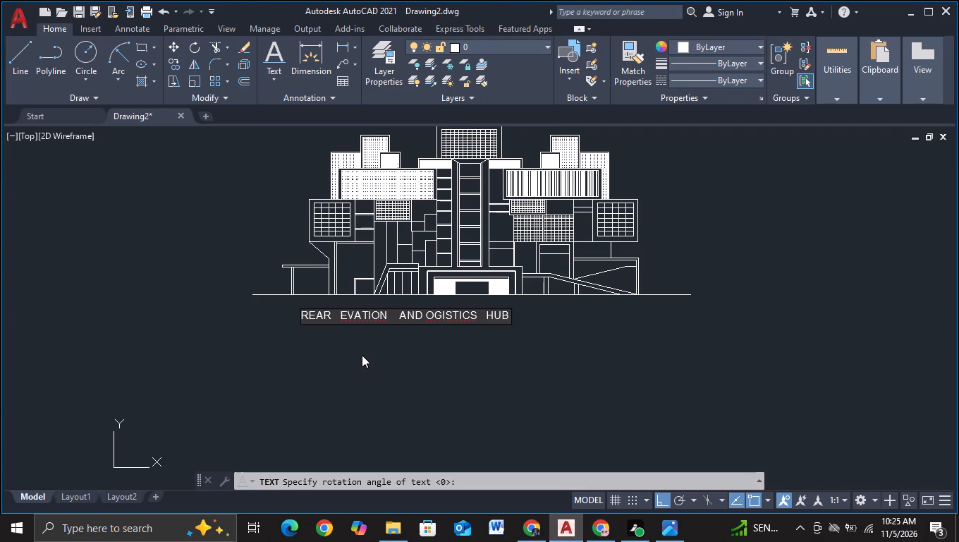
key(l)
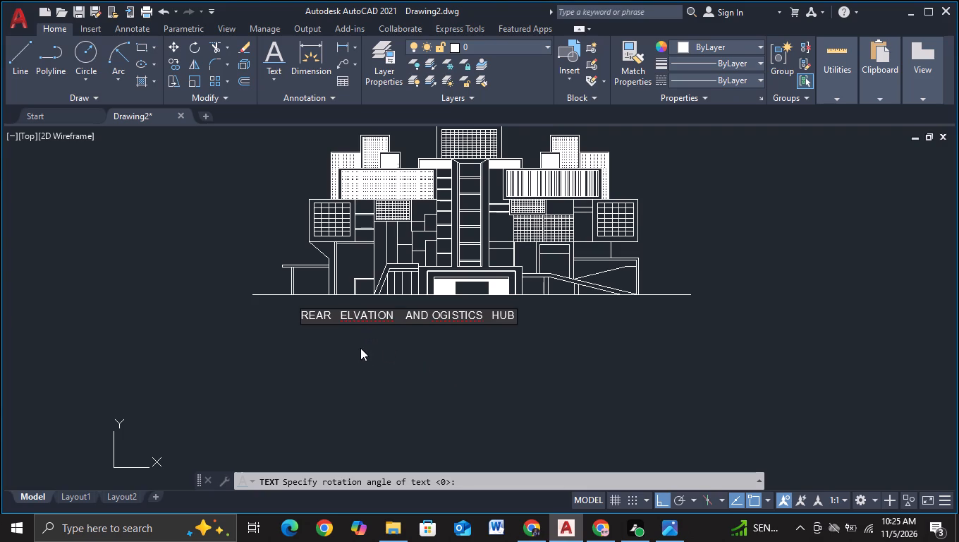
key(e)
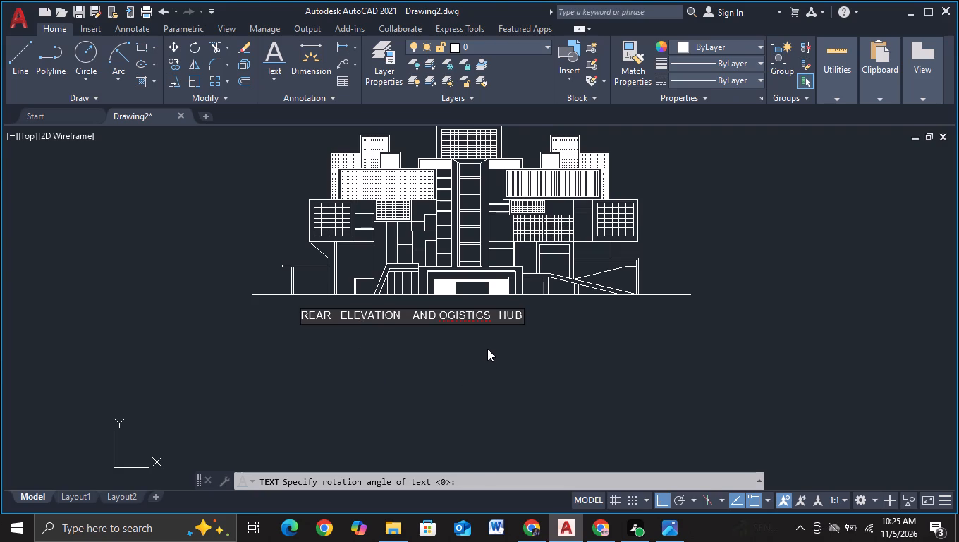
click(439, 311)
key(l)
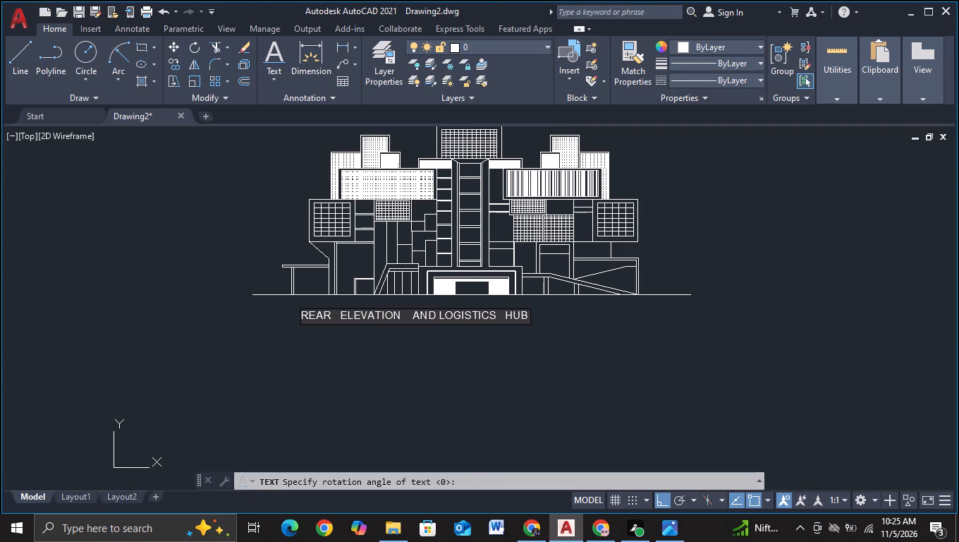
click(437, 311)
key(space)
key(space)
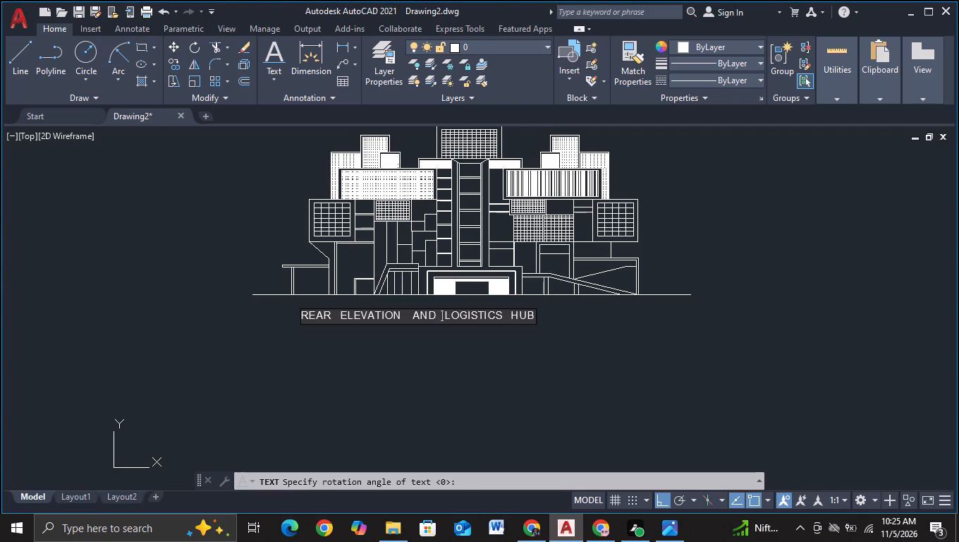
click(523, 373)
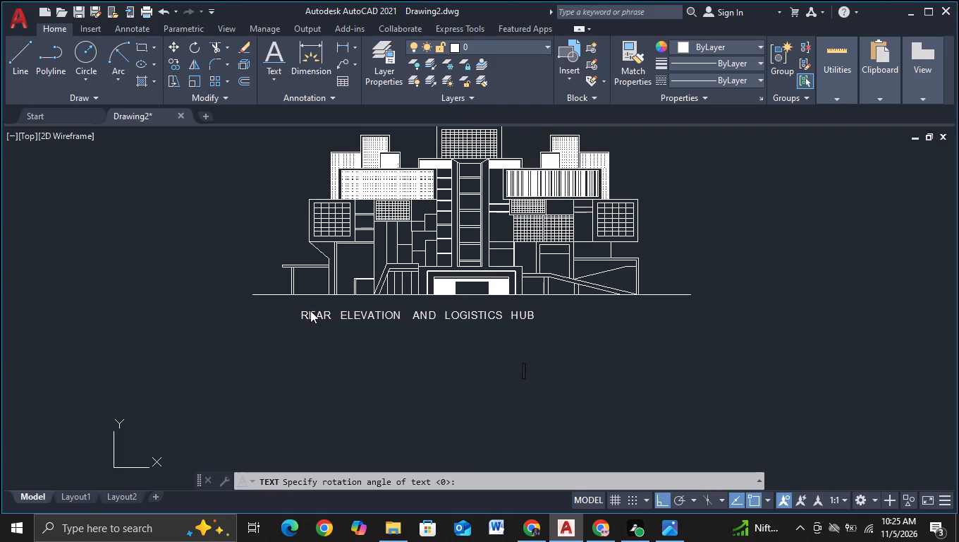
key(Escape)
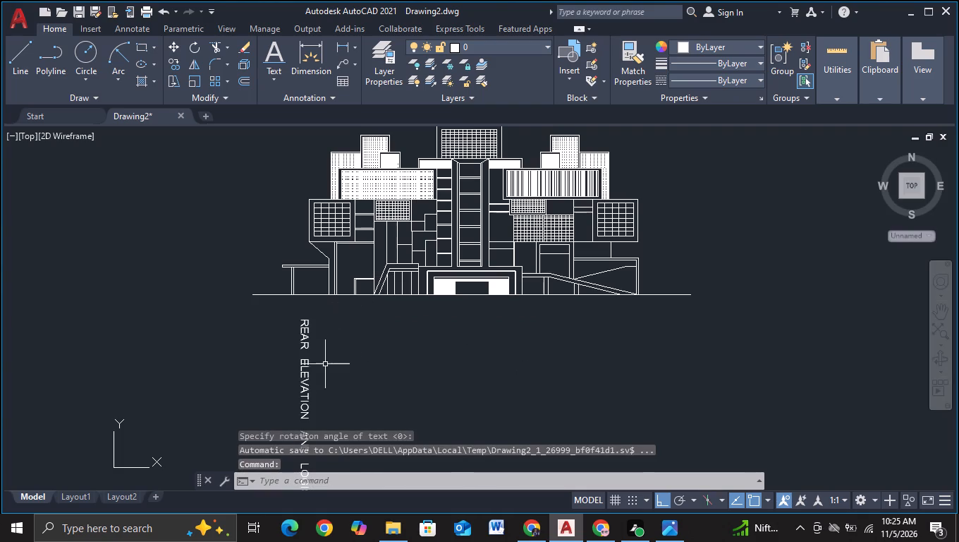
Rotate the vertical title text 90° so that it reads horizontally.
click(303, 381)
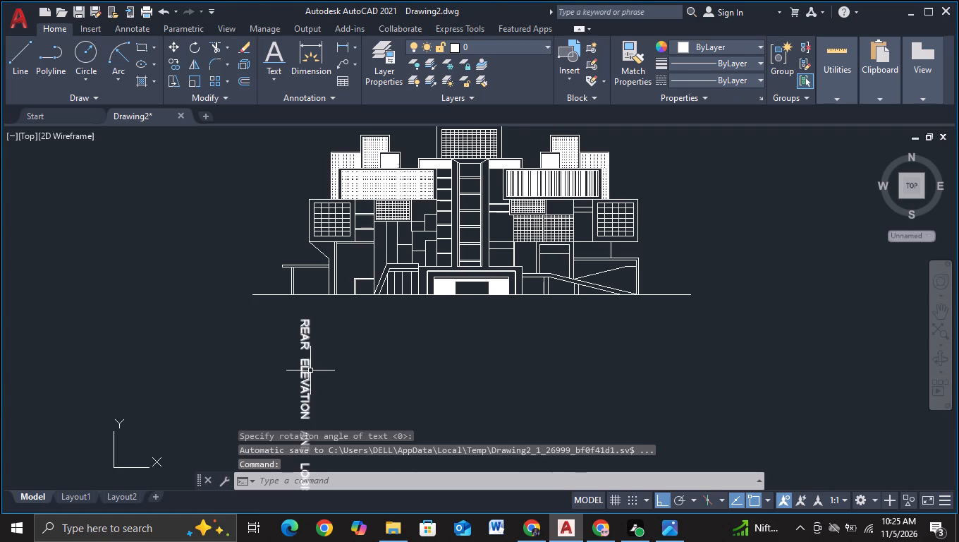
key(r)
click(393, 420)
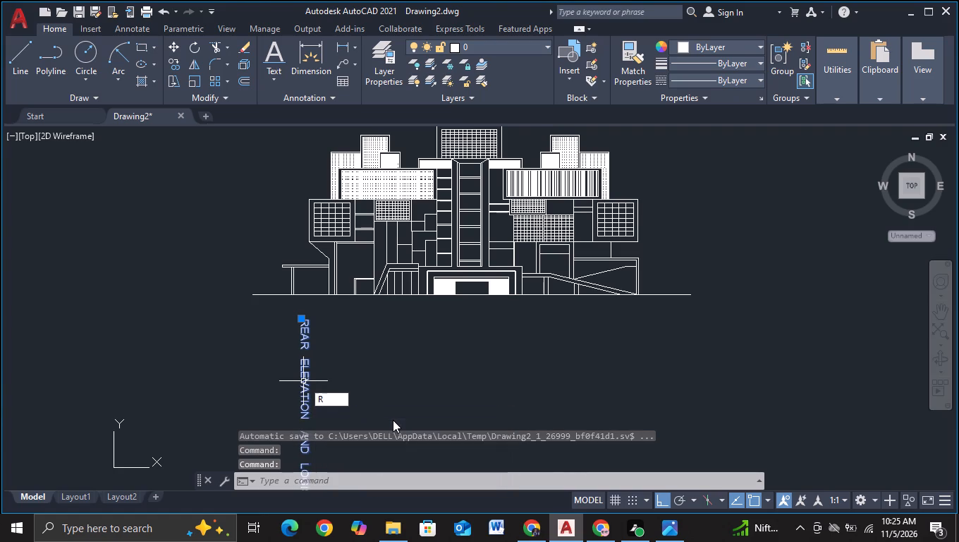
click(387, 383)
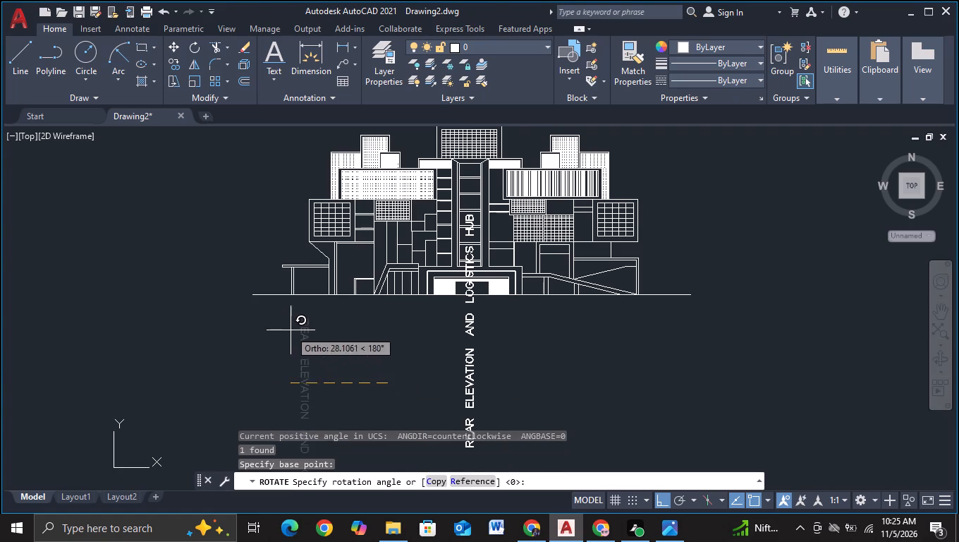
click(387, 380)
Scale the title text up until it is about as wide as the building's ground line.
middle_drag(449, 437, 451, 360)
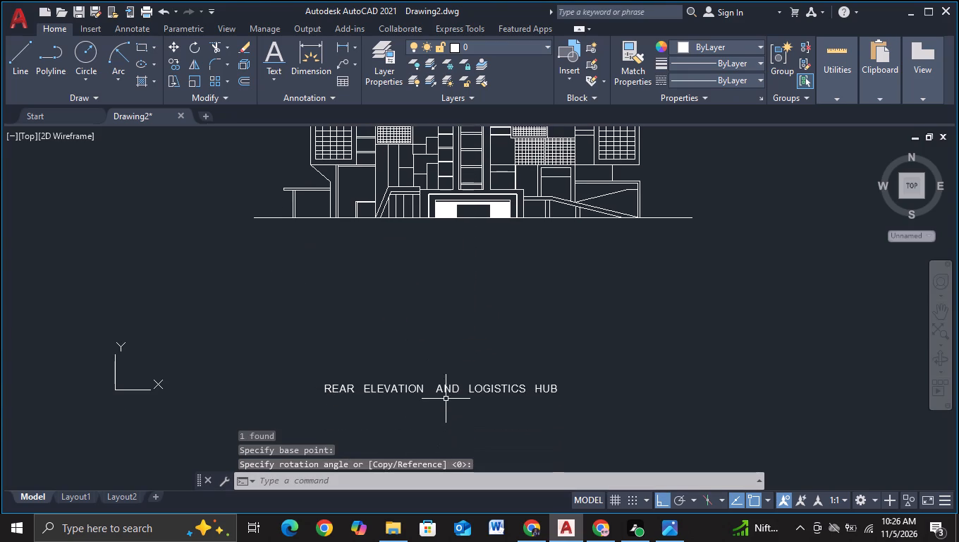
click(448, 393)
key(s)
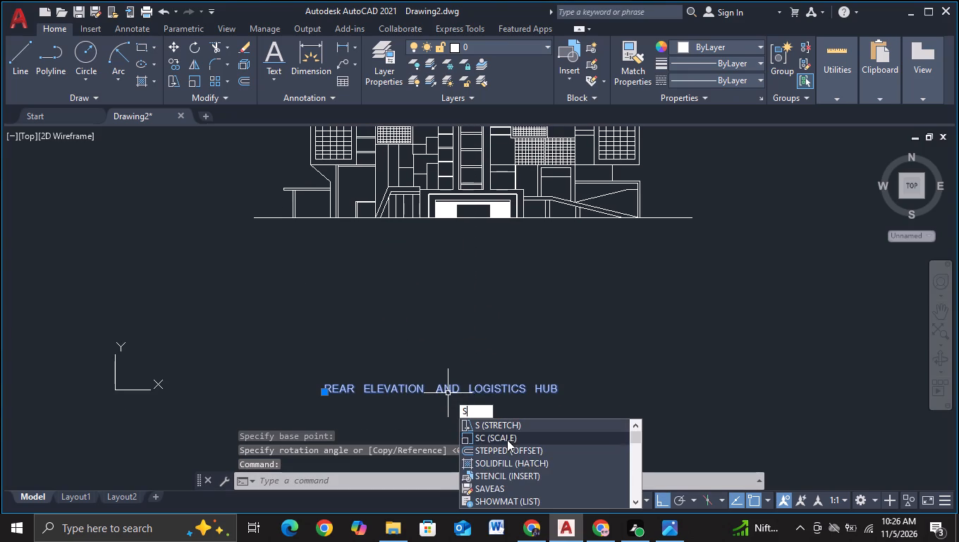
click(507, 440)
click(447, 339)
click(671, 359)
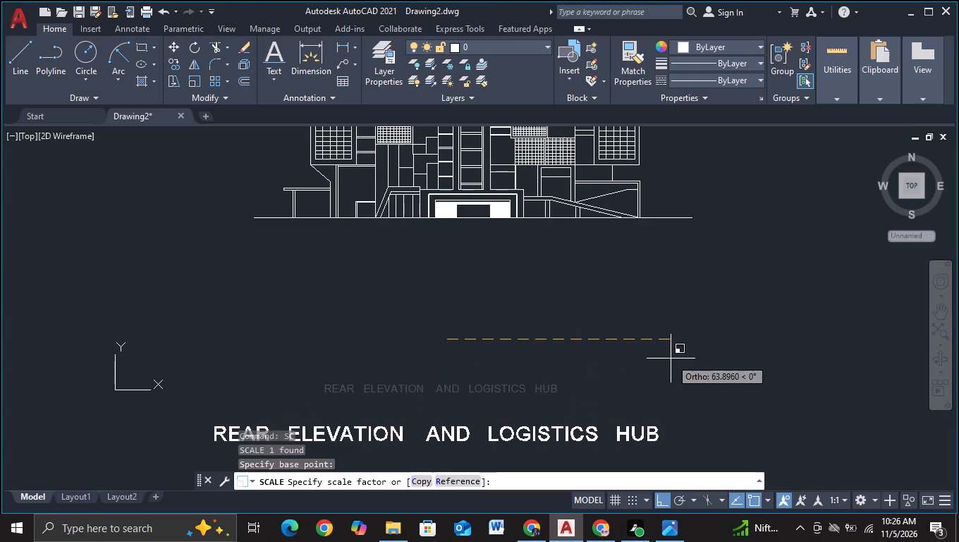
Move the enlarged title with Ortho off to sit centred just beneath the elevation's ground line.
click(555, 434)
key(comma)
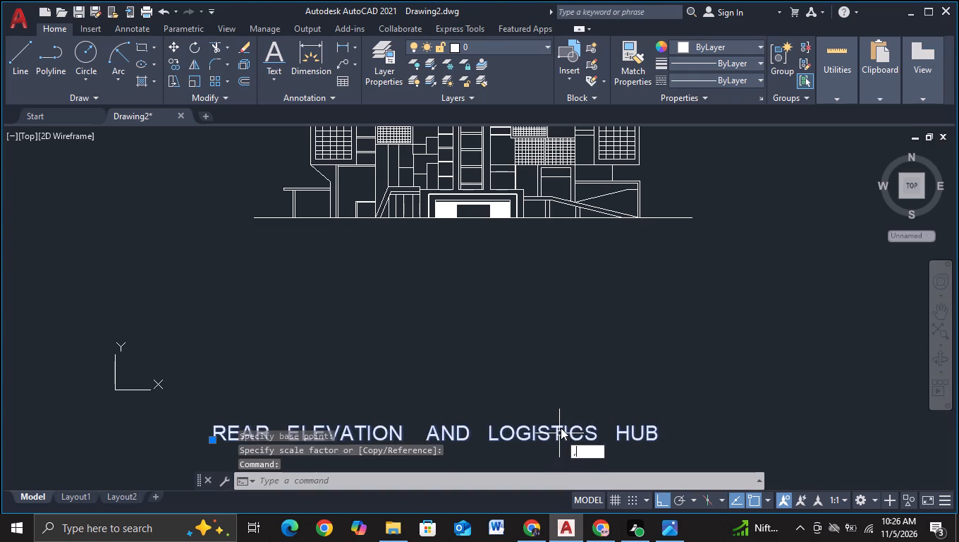
key(BackSpace)
key(m)
double_click(649, 358)
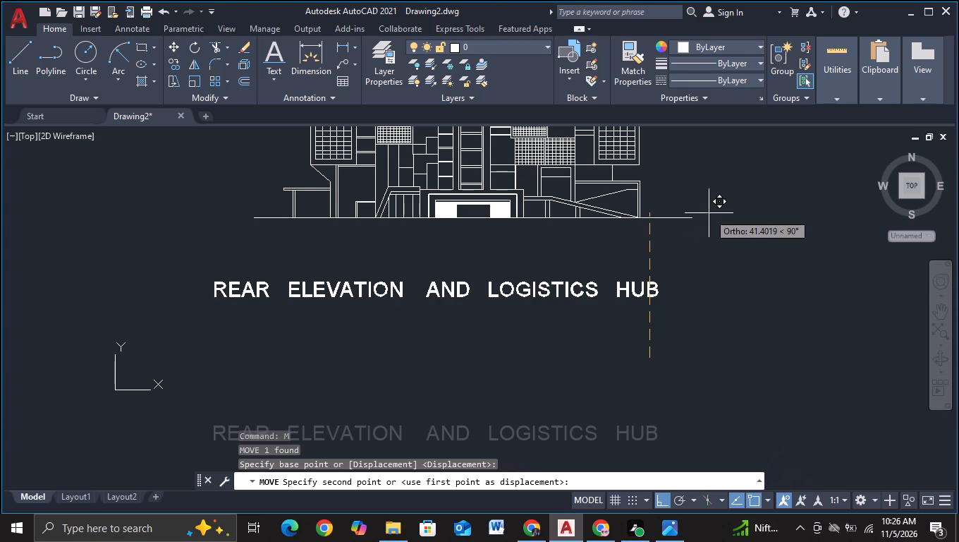
key(F8)
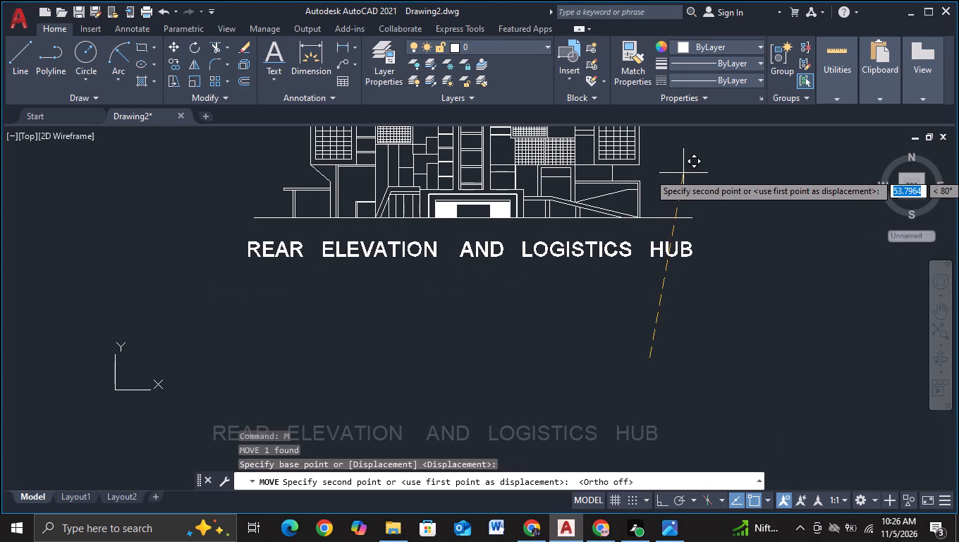
click(682, 172)
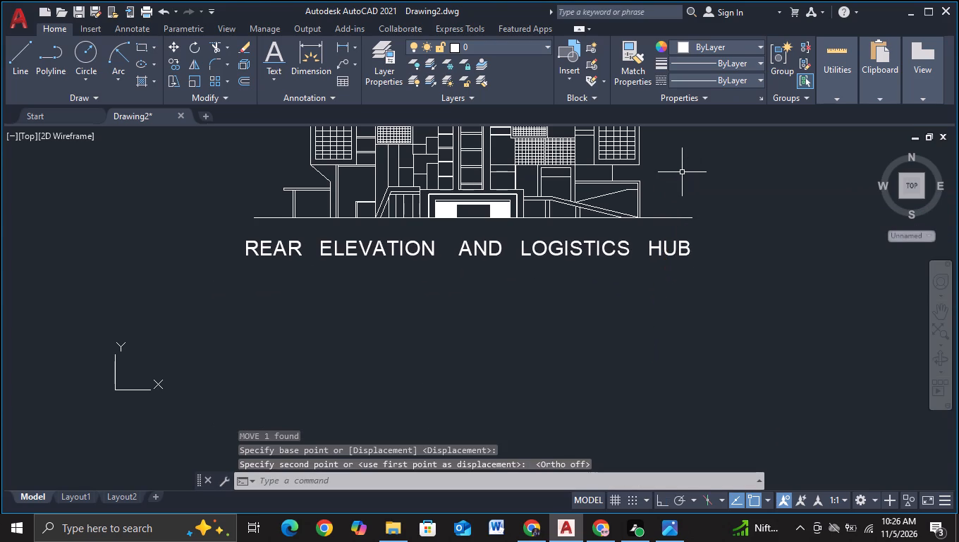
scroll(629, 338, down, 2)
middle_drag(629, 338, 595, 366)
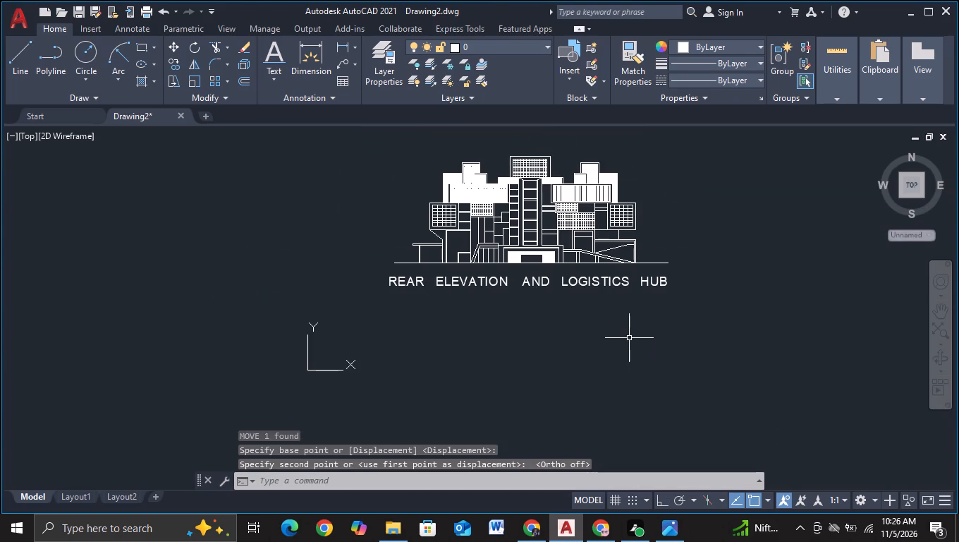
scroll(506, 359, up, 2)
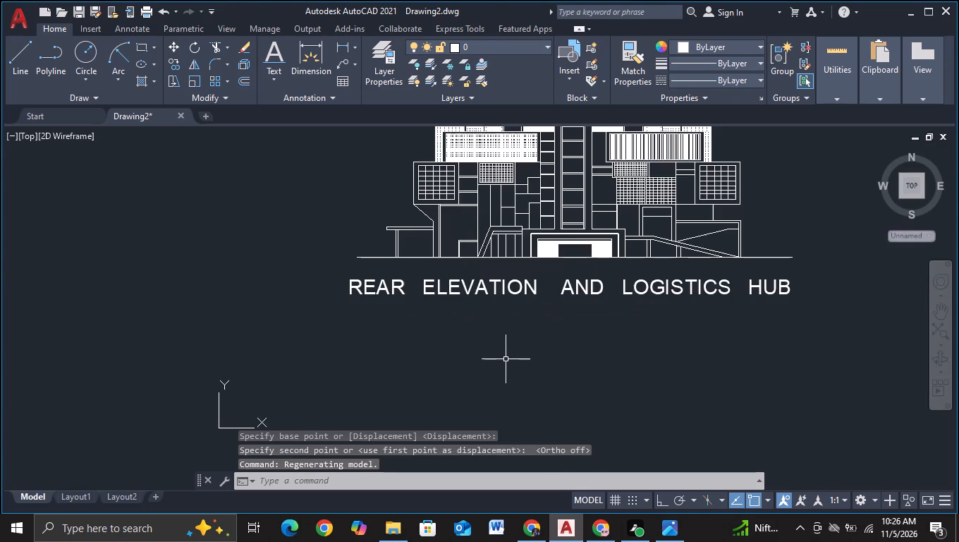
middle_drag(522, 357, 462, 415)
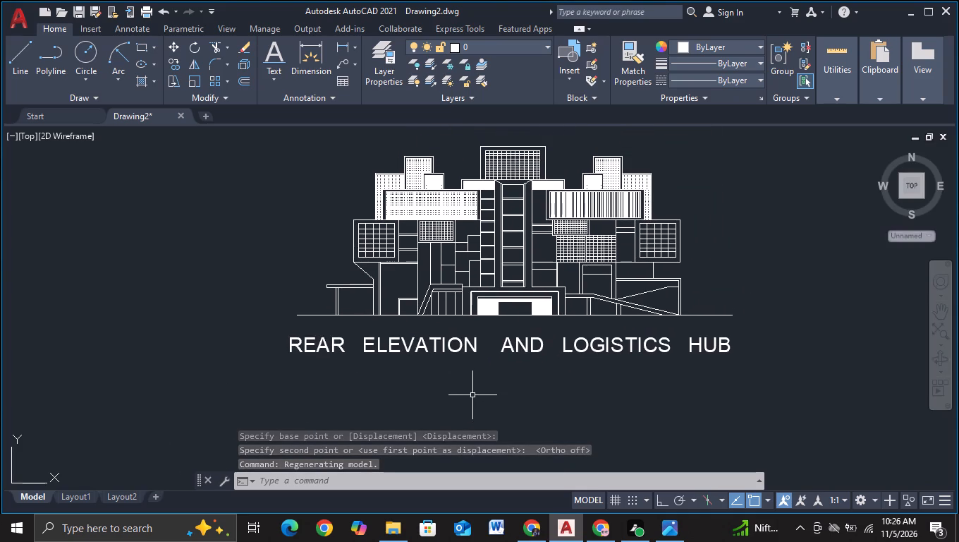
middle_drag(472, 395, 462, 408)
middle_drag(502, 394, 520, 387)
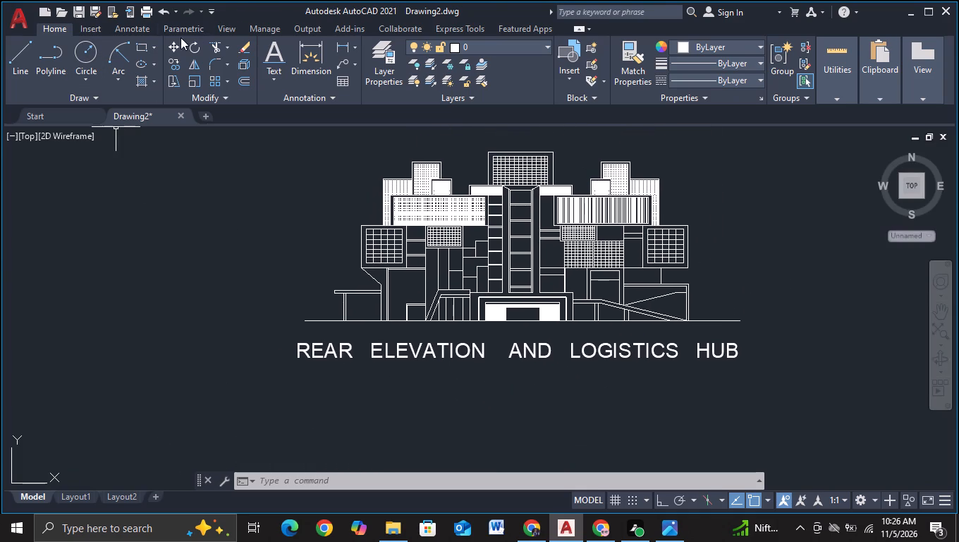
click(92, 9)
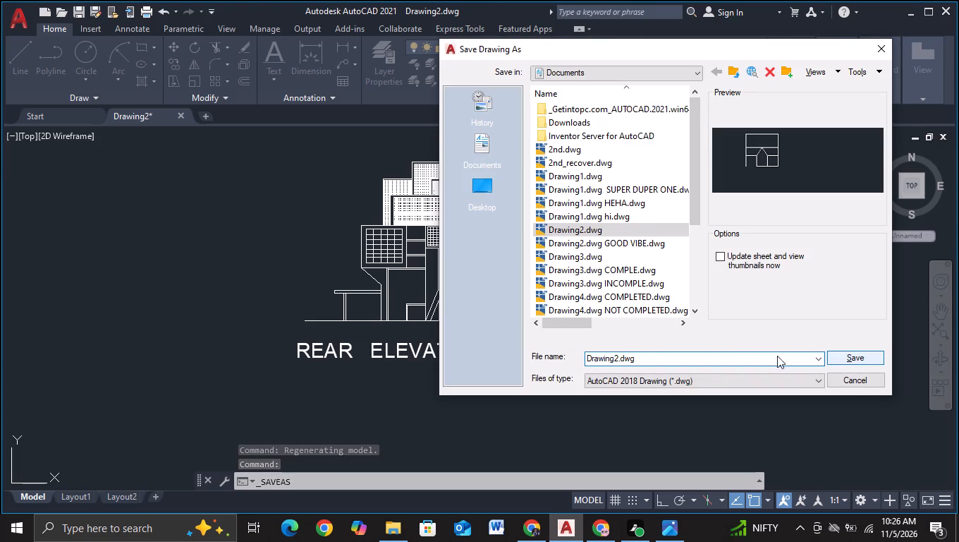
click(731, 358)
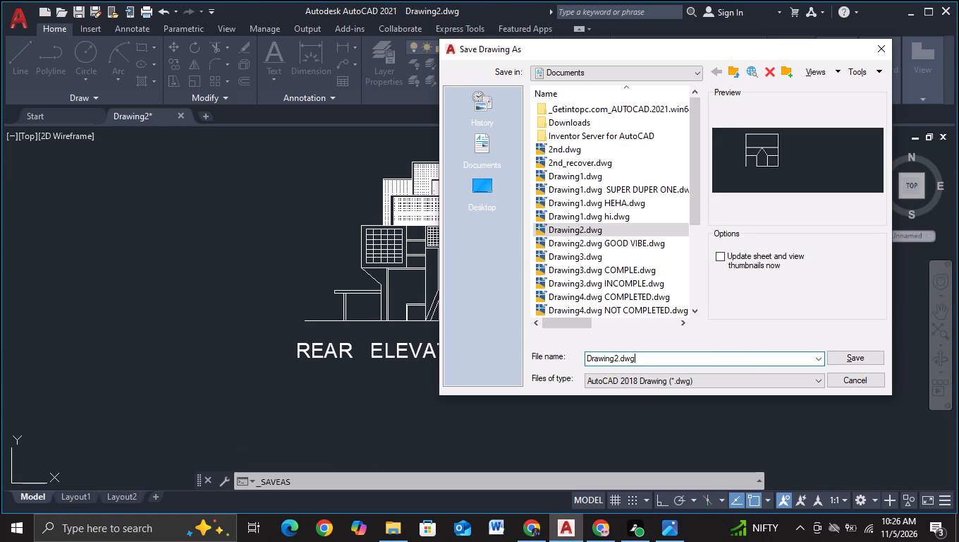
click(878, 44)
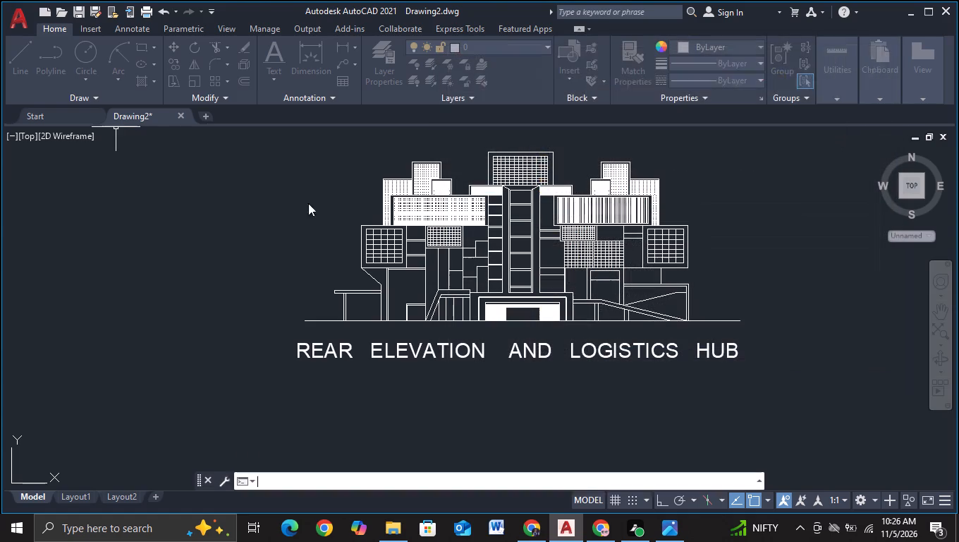
Save the drawing in Documents under the file name "Drawing2.dwg OHHH".
click(80, 8)
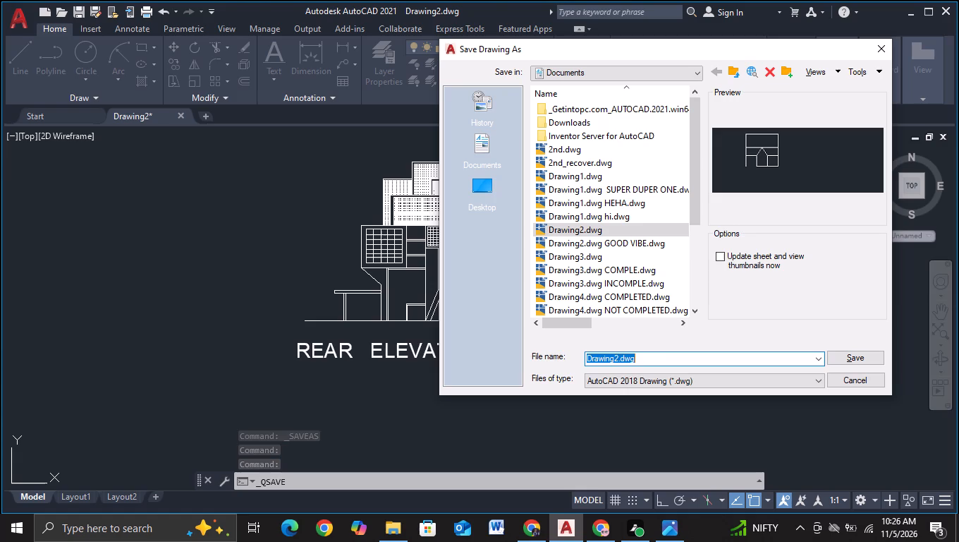
click(738, 357)
key(space)
text(OHHH)
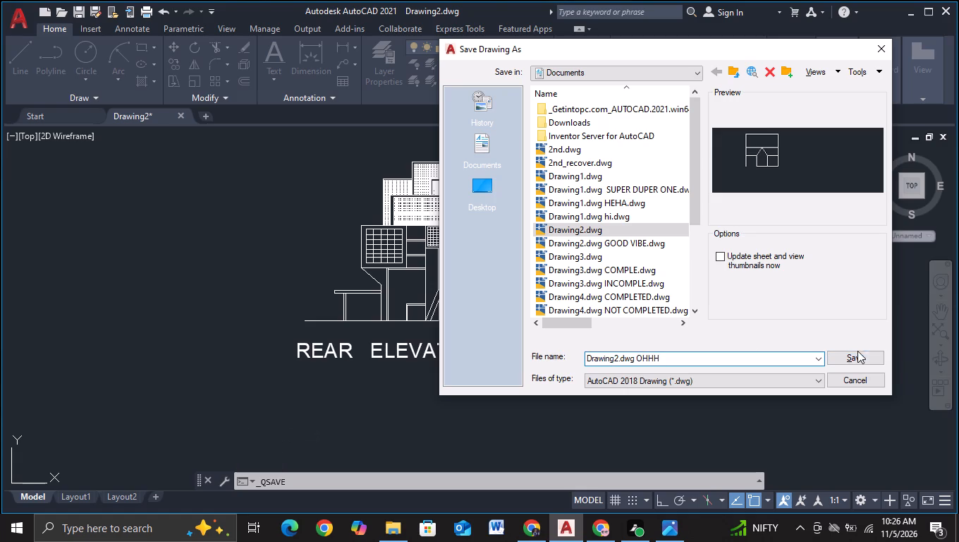
click(855, 359)
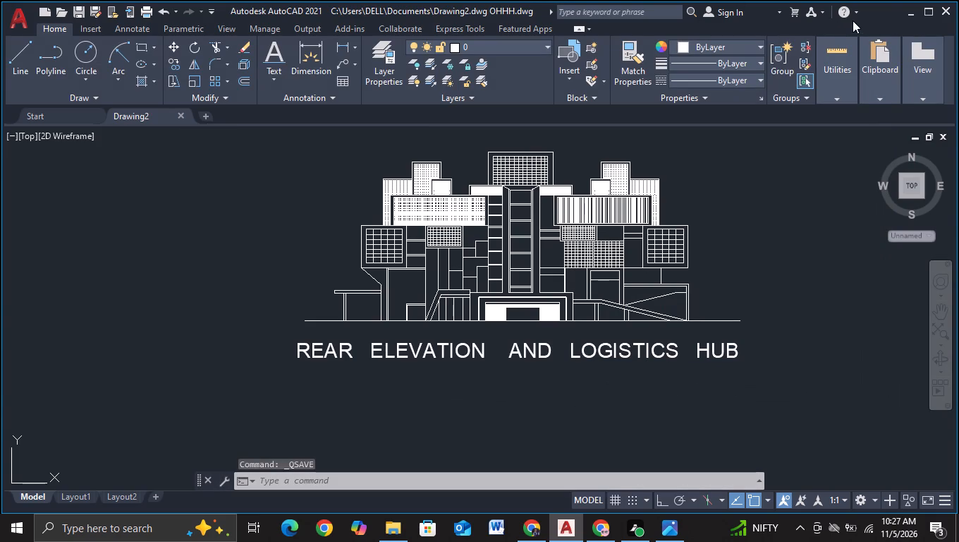
Minimize the AutoCAD window.
click(906, 8)
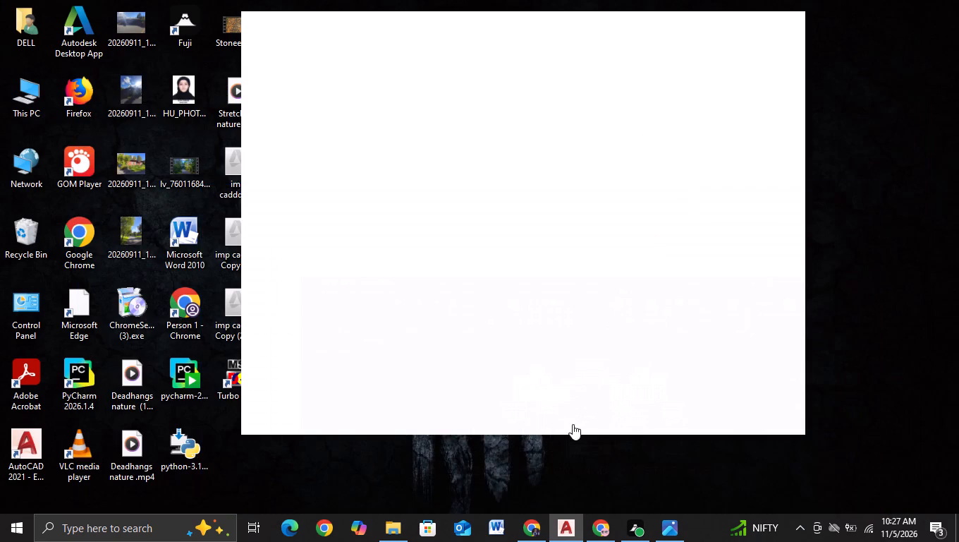